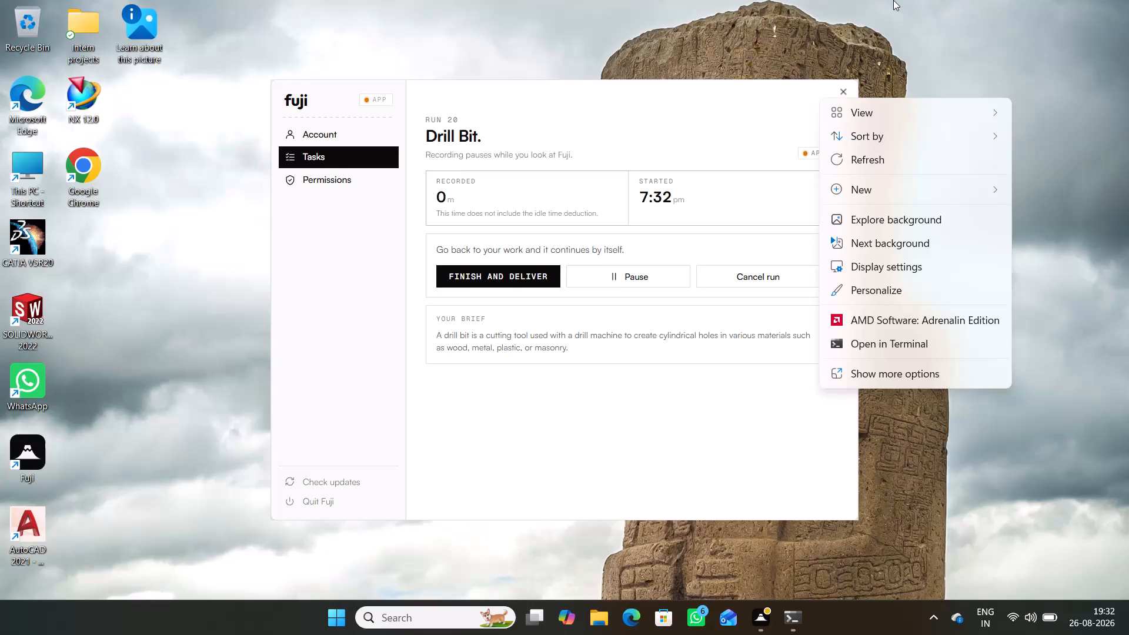
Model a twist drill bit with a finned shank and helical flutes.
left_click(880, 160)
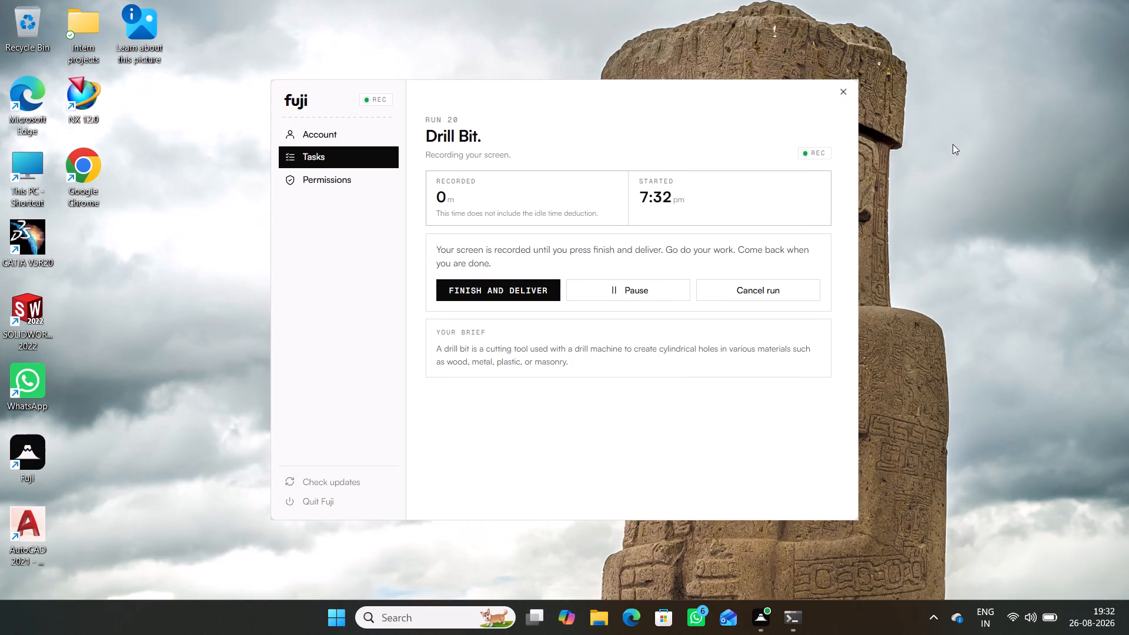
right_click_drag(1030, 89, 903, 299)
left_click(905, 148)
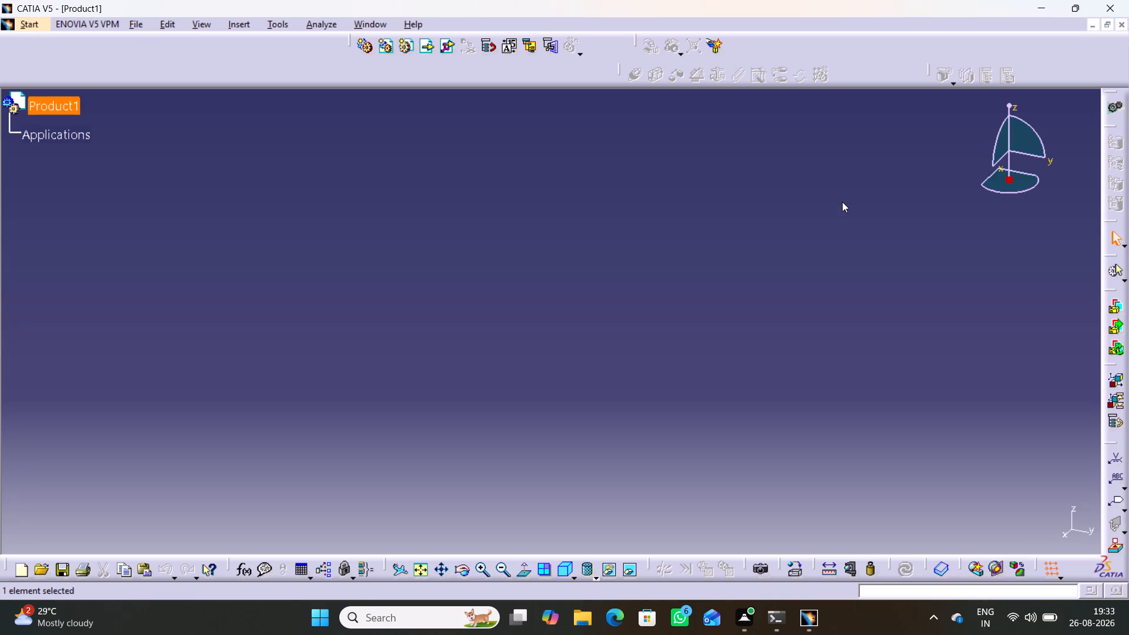
Close the empty Product1 document.
left_click(1117, 25)
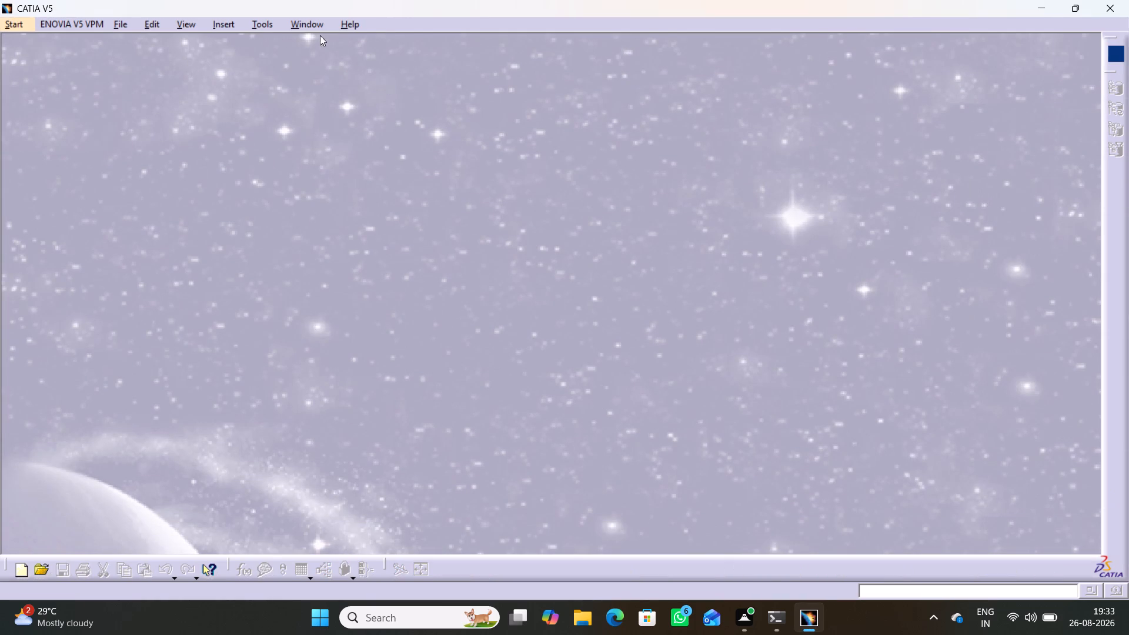
Start recording a macro with CATScript chosen as the language.
left_click(262, 22)
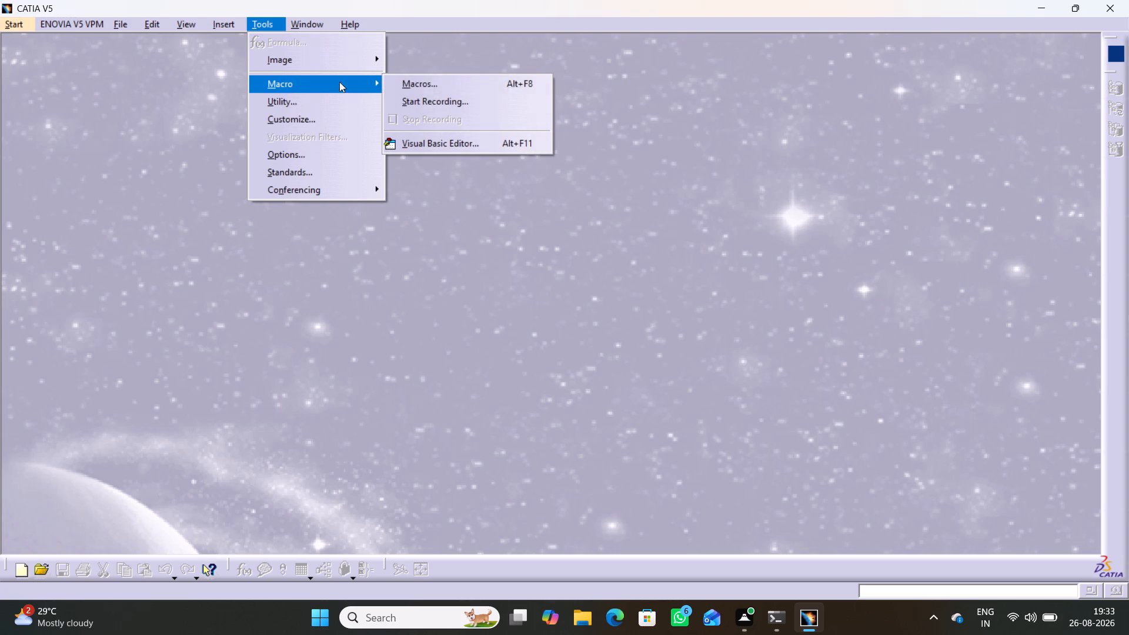
left_click(433, 102)
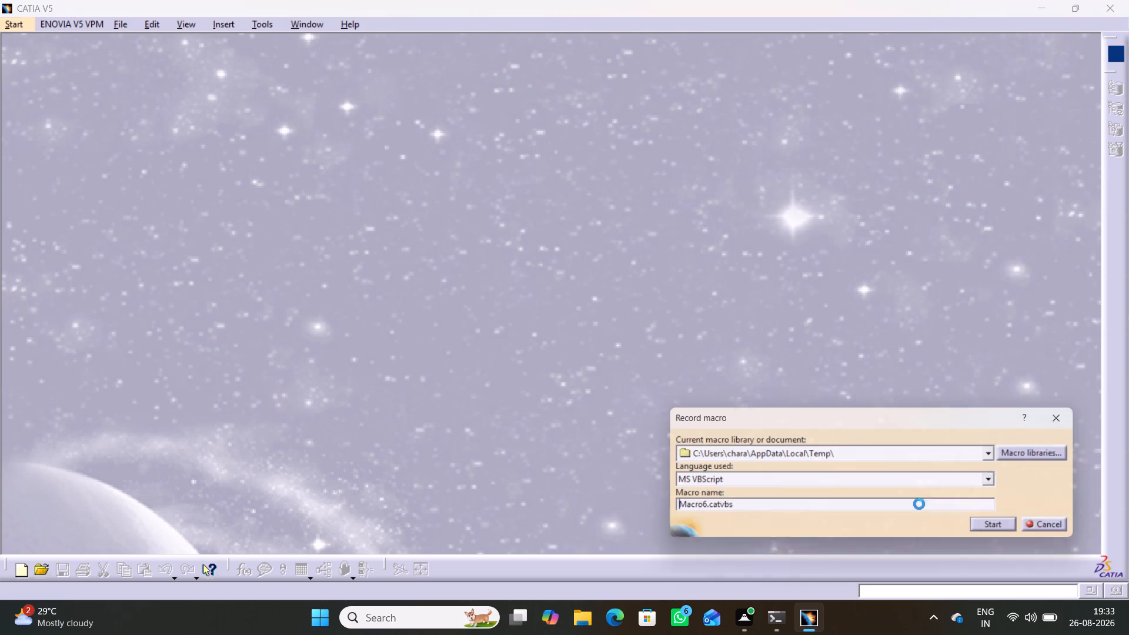
left_click(996, 482)
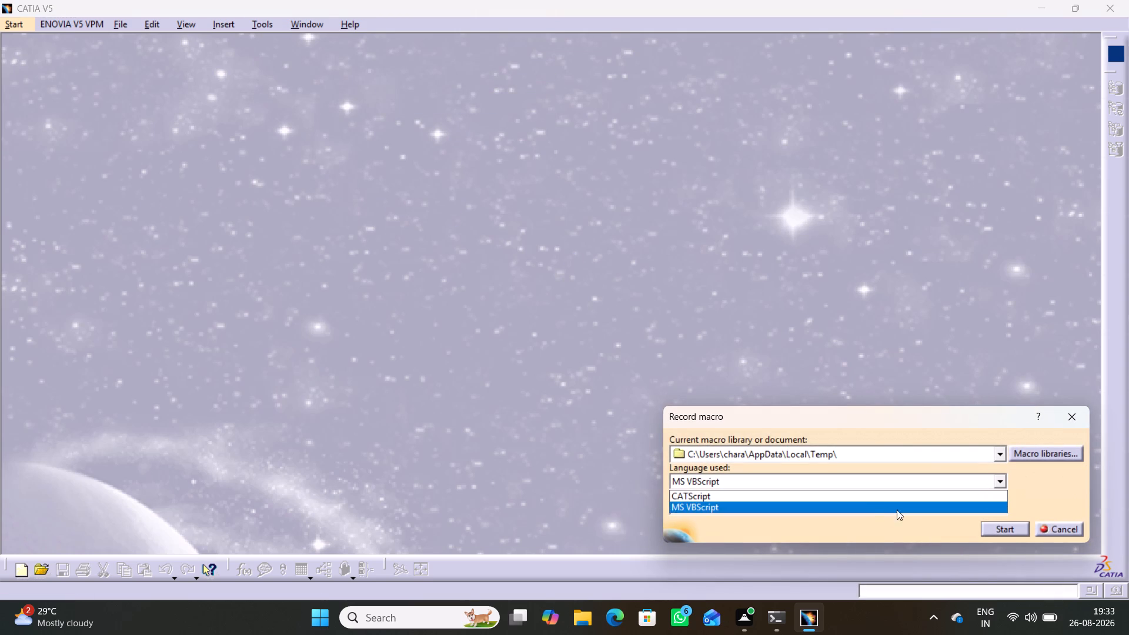
left_click(852, 498)
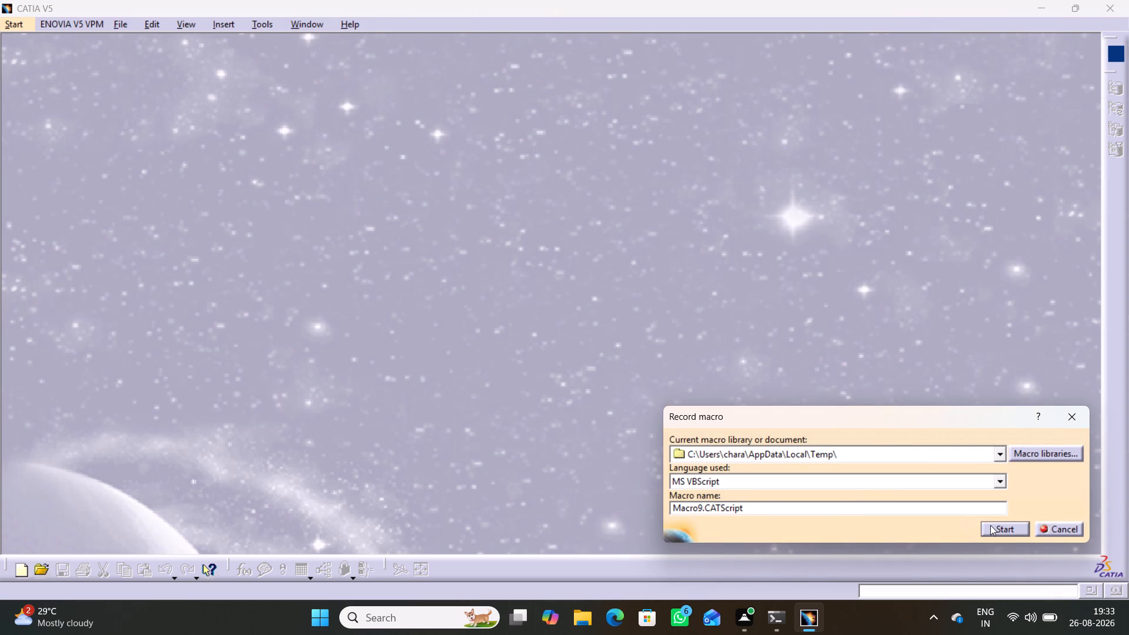
left_click(990, 525)
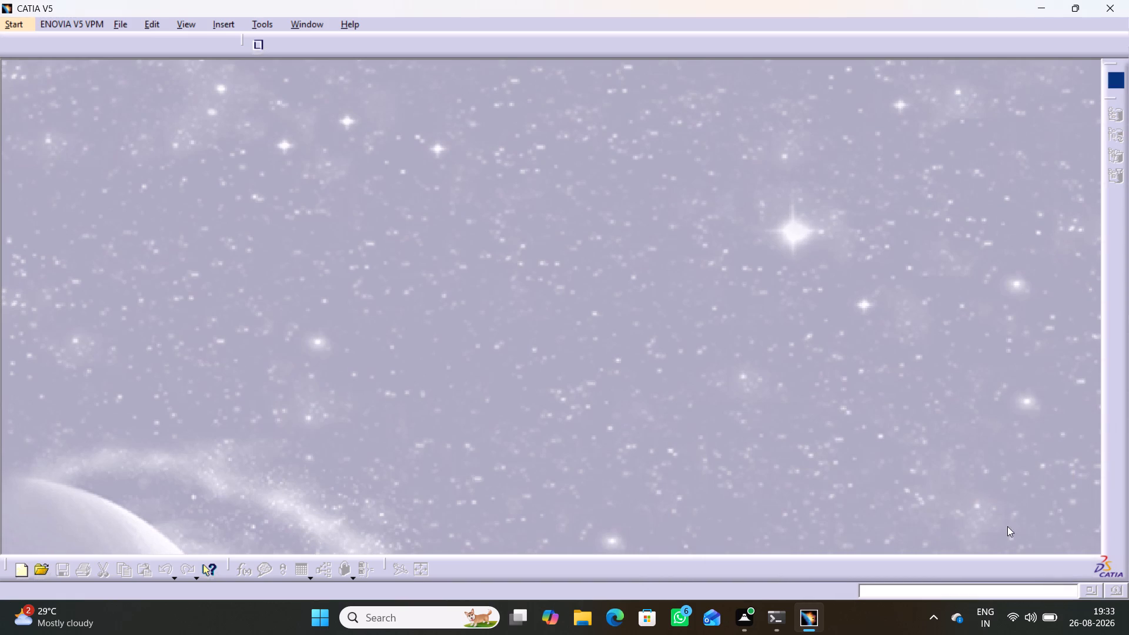
Create a new part in the Part Design workbench of Mechanical Design.
left_click(28, 25)
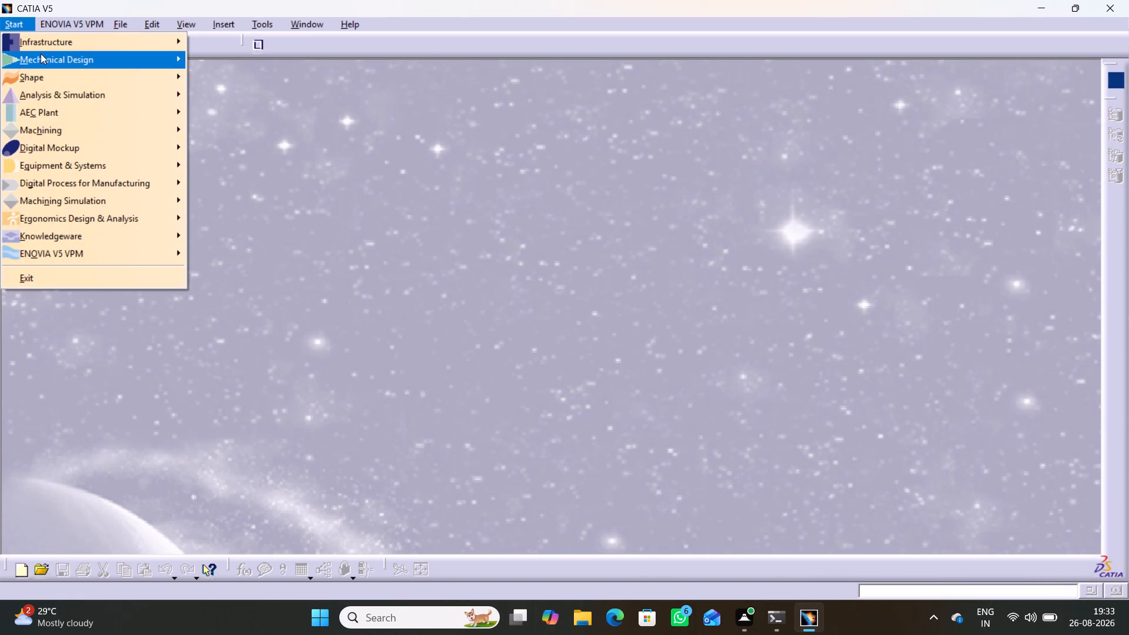
left_click(223, 61)
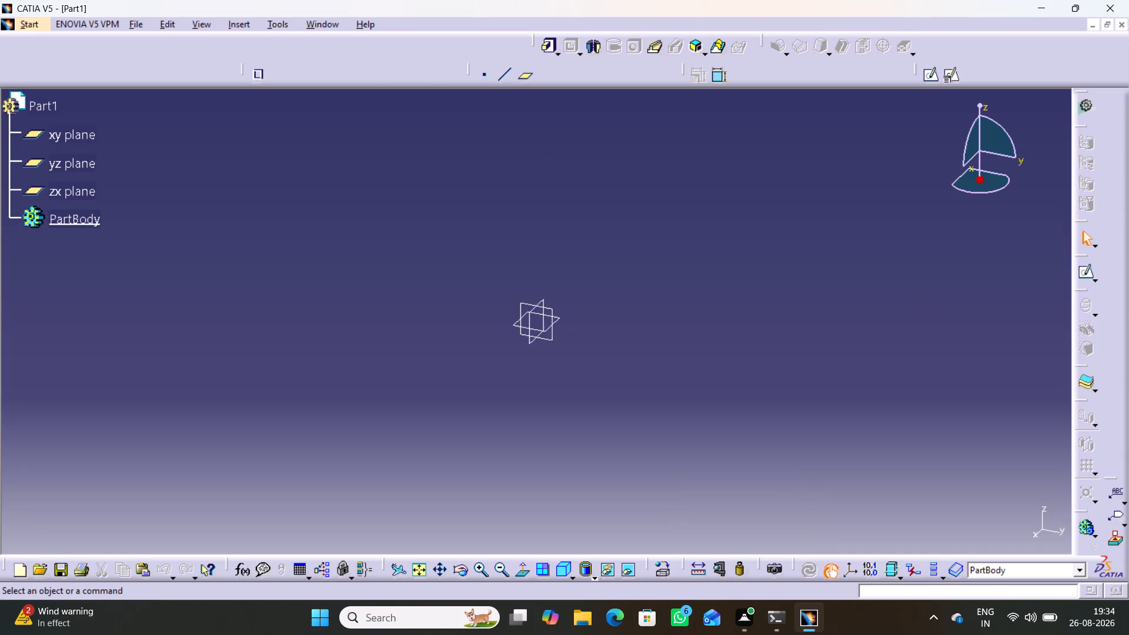
Check the contents of the %Localappdata%\DassaultSystemes\CATTemp folder in File Explorer and close it.
key("super+r")
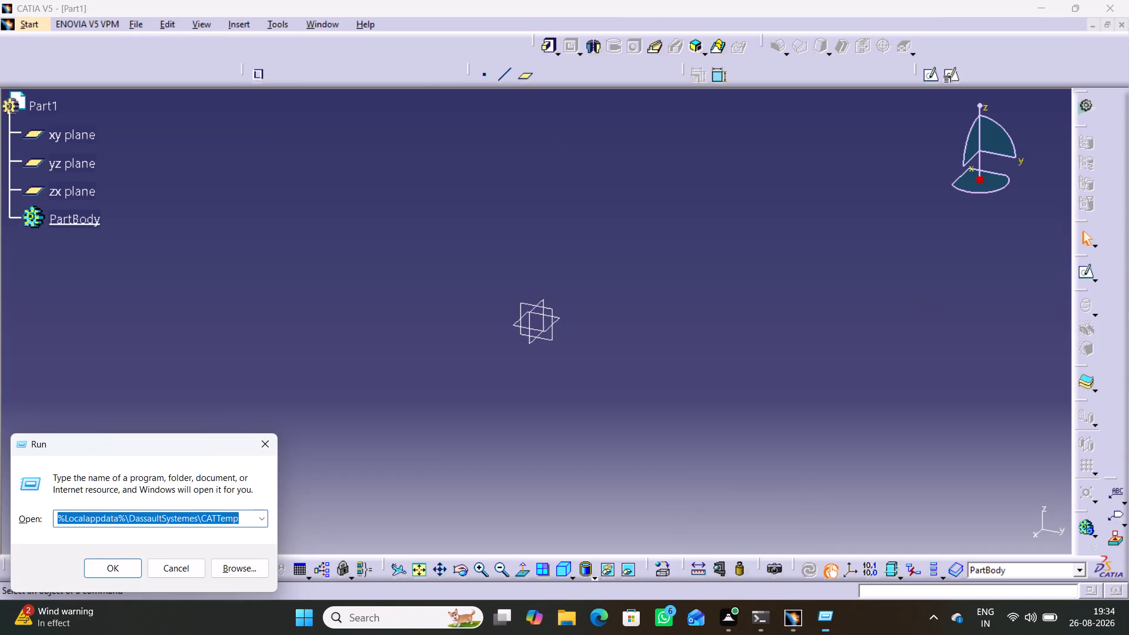
key("Return")
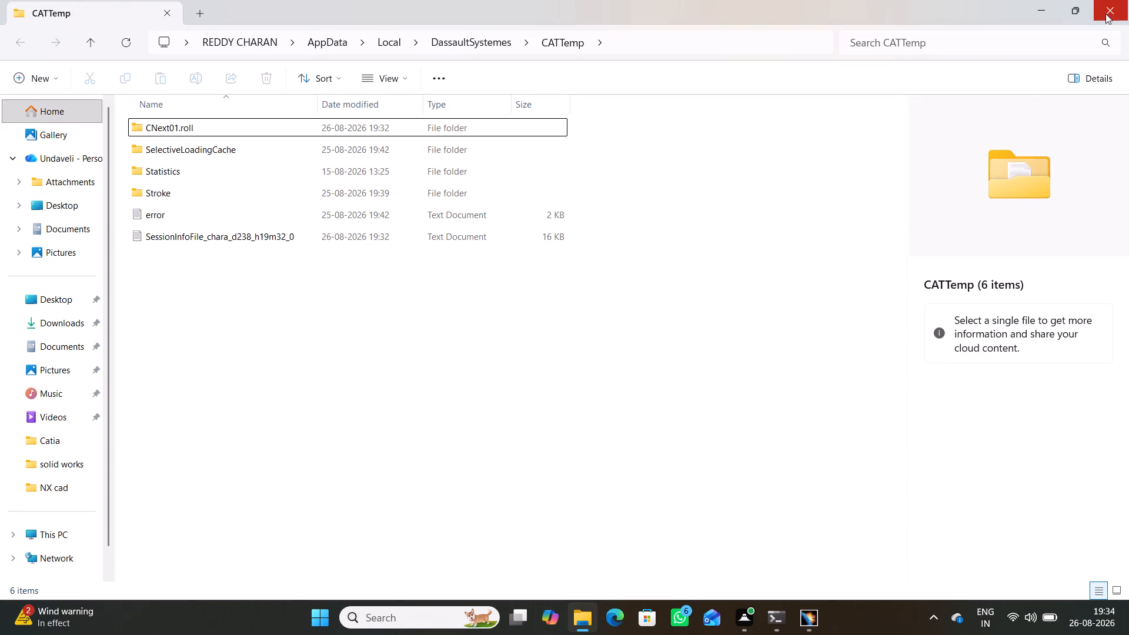
left_click(1107, 14)
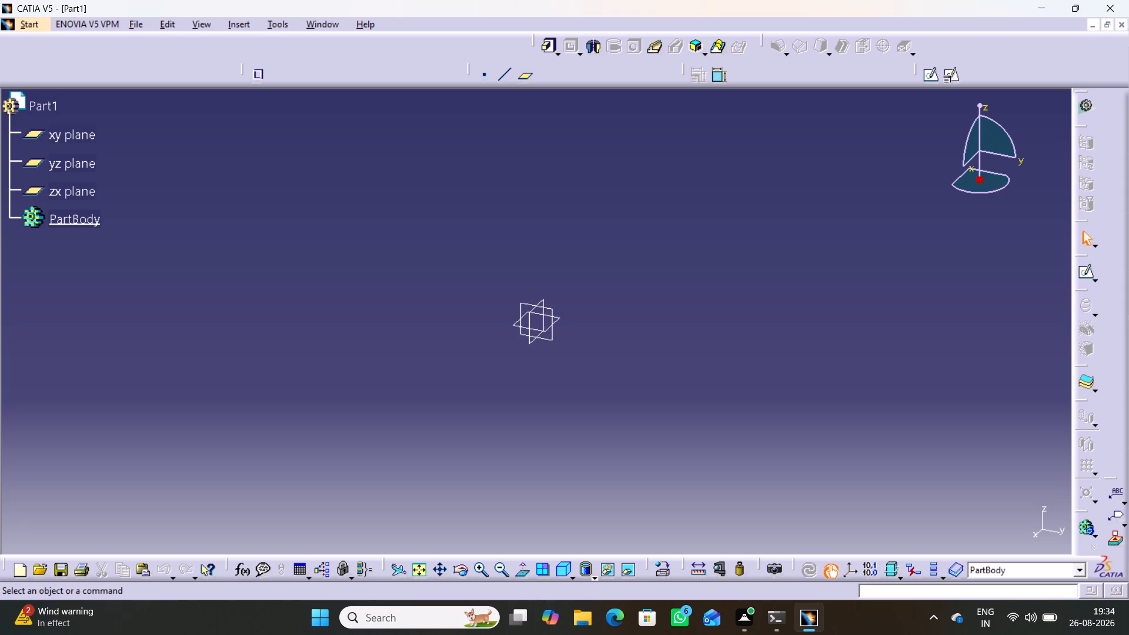
Create a positioned sketch on the xy plane with the axes swapped and the V direction reversed.
left_click(71, 132)
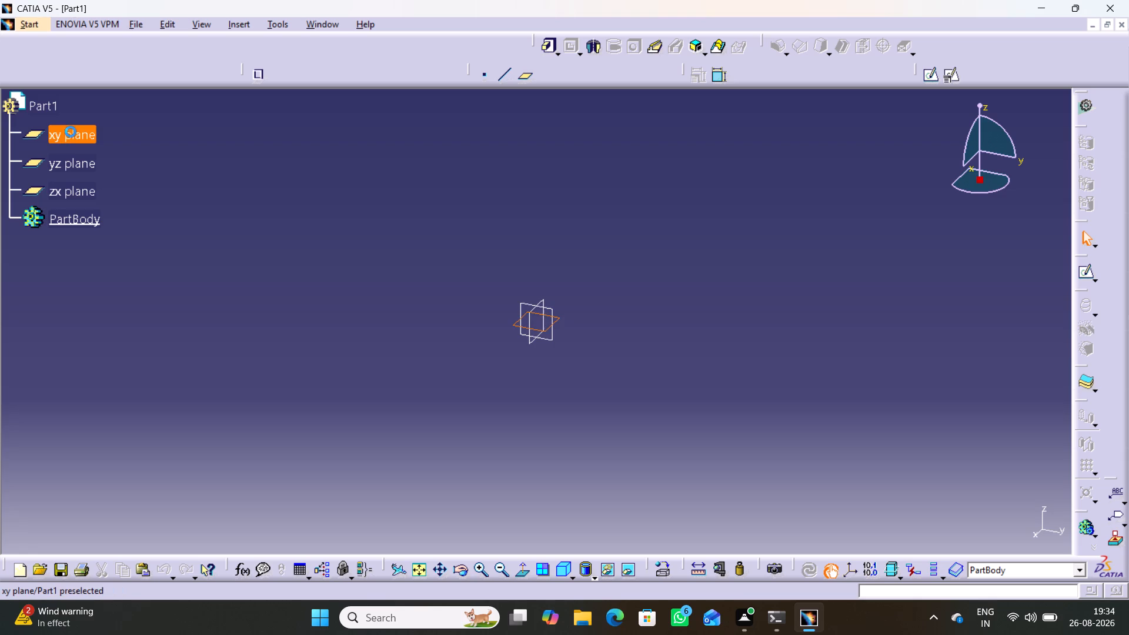
left_click(950, 75)
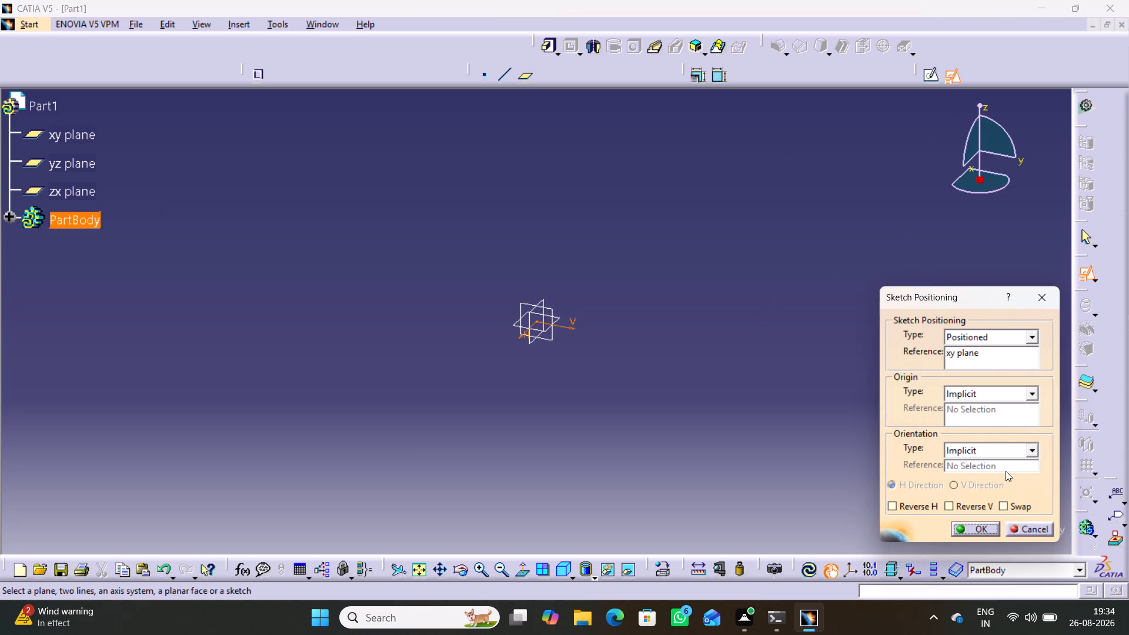
left_click(1013, 507)
left_click(971, 505)
left_click(983, 532)
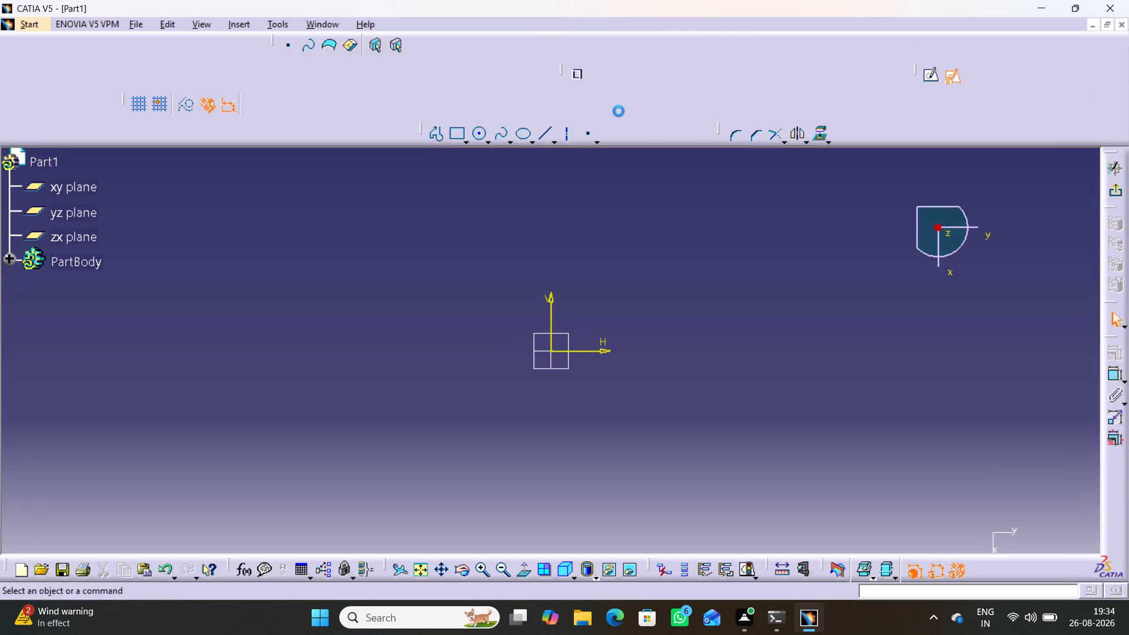
Sketch a circle centred on the origin, constrain its diameter to 6 mm and exit the sketch.
left_click(477, 135)
left_click(550, 350)
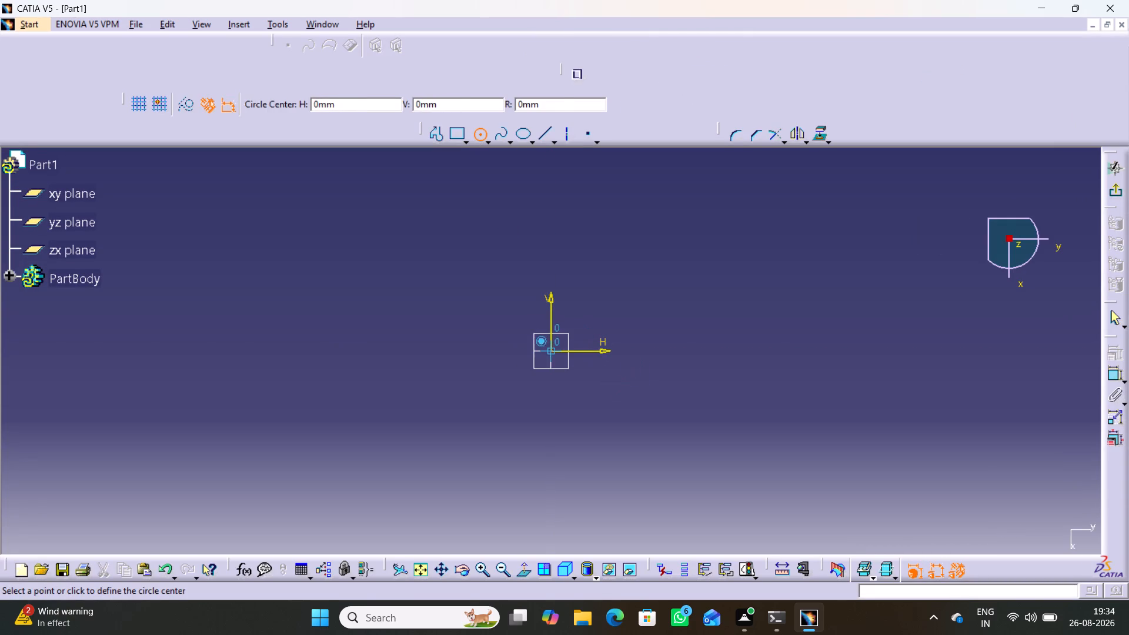
left_click(606, 365)
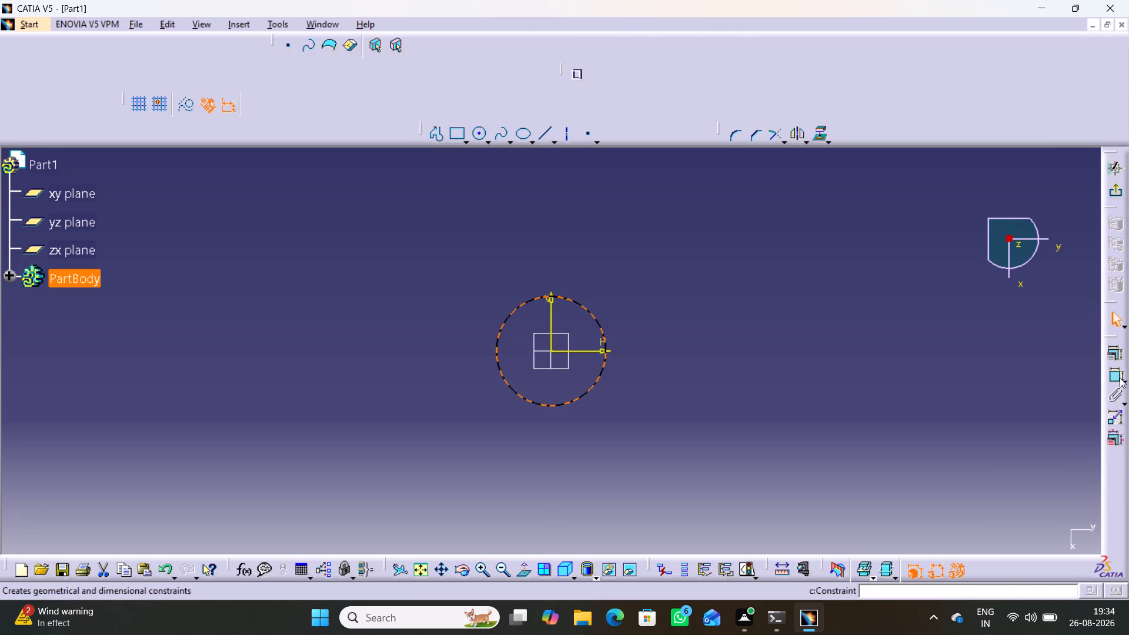
left_click(1115, 379)
left_click(641, 289)
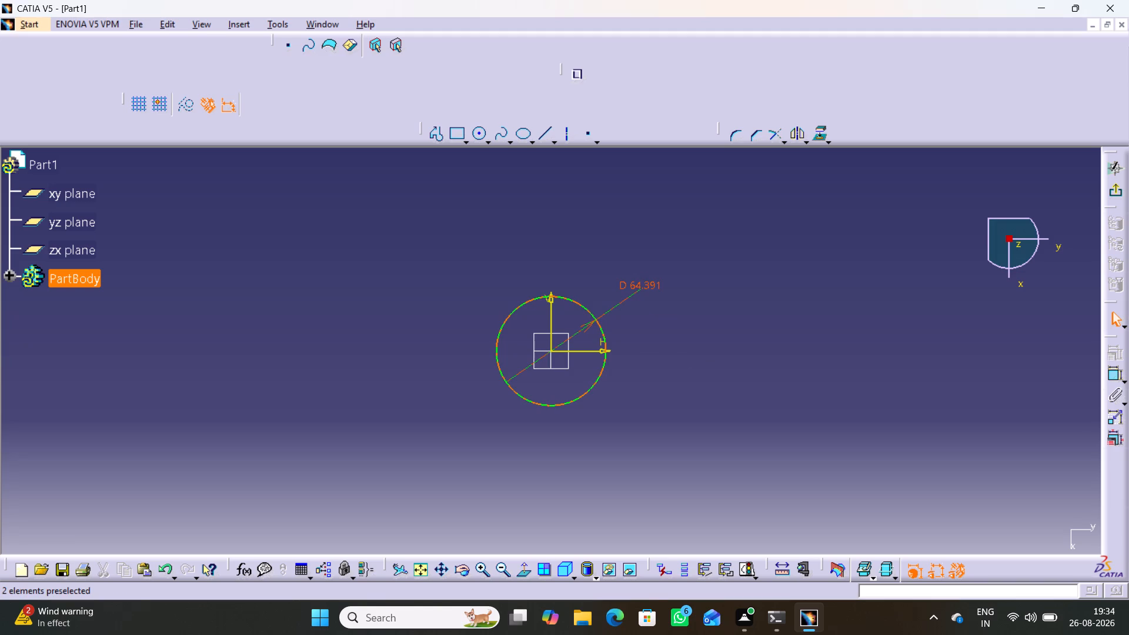
double_click(644, 284)
key("6")
key("Return")
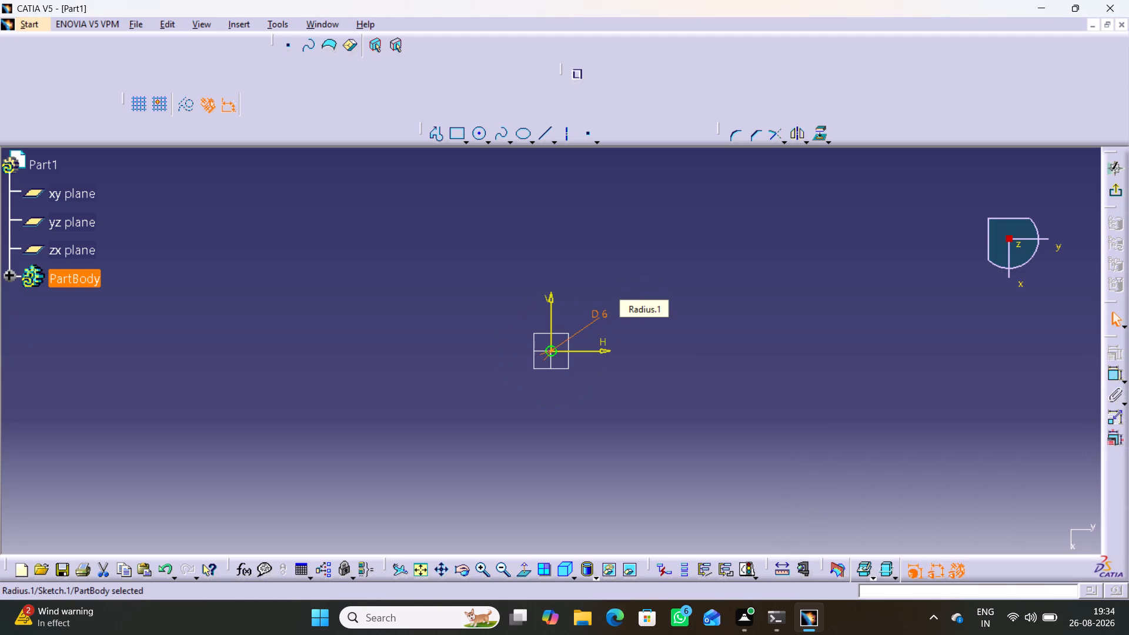
left_click(810, 265)
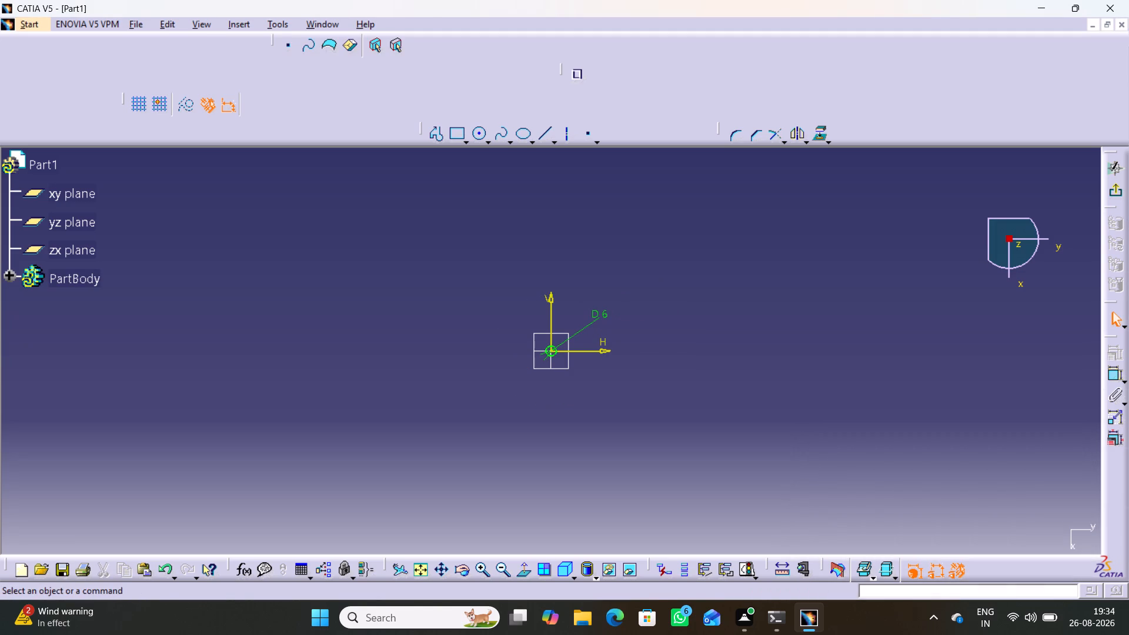
left_click(1115, 188)
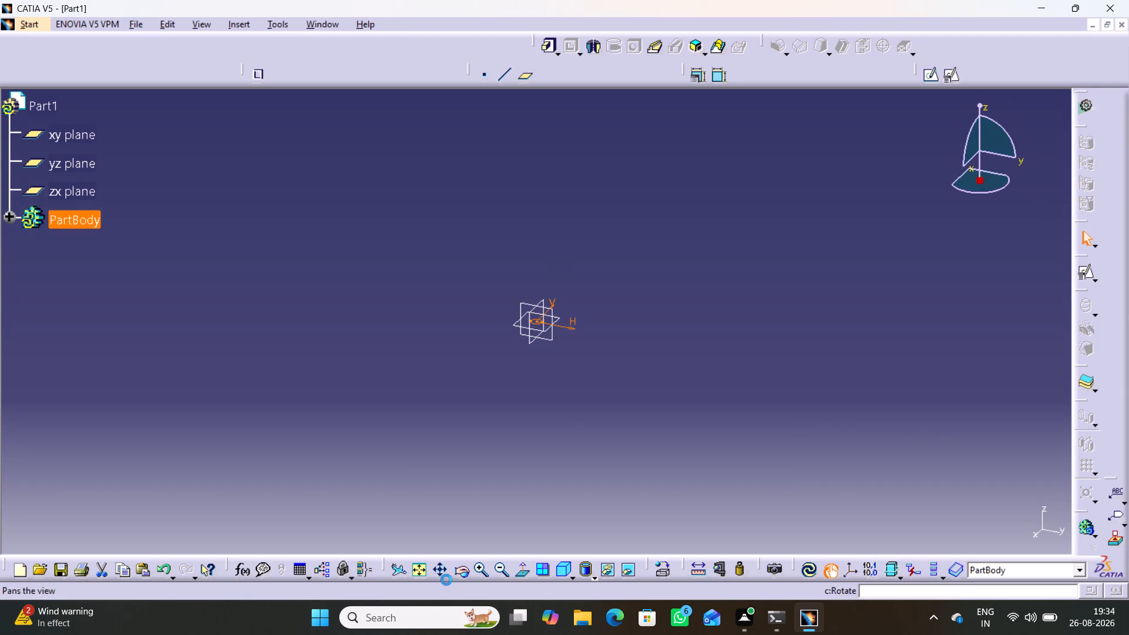
Pad the circle sketch with a length of 40 mm and mirrored extent.
left_click(420, 568)
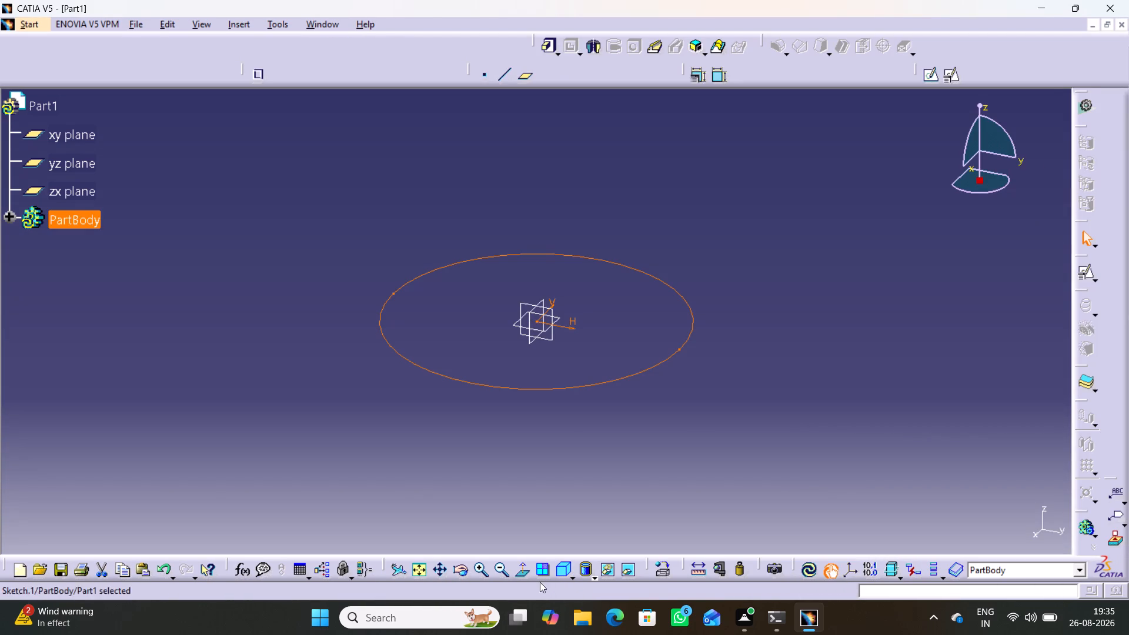
left_click(560, 569)
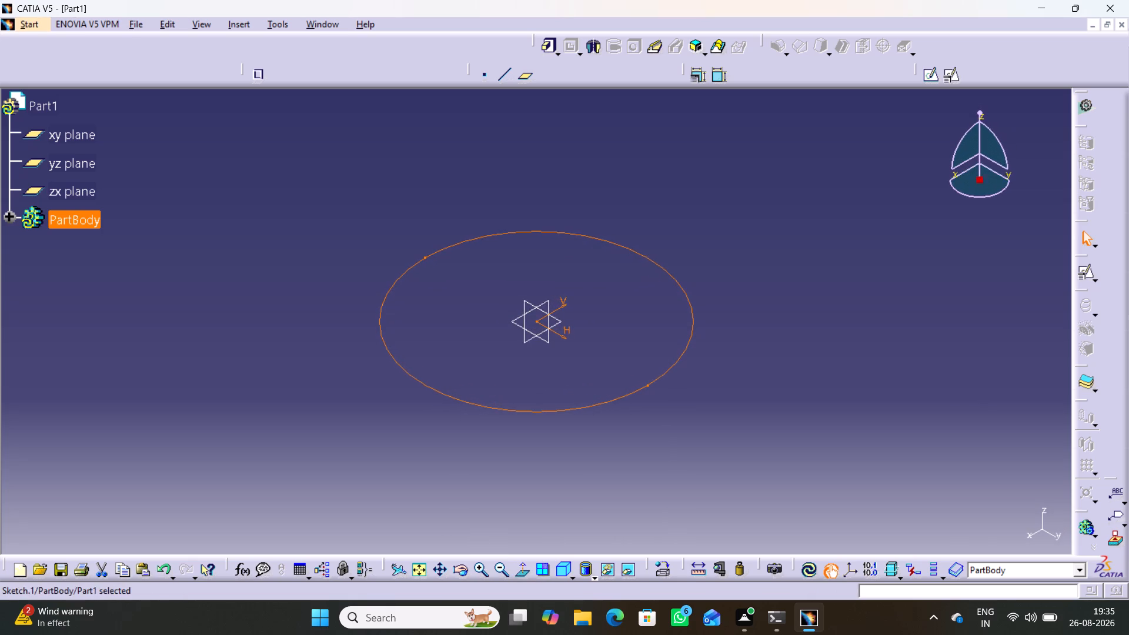
left_click(624, 444)
left_click(549, 49)
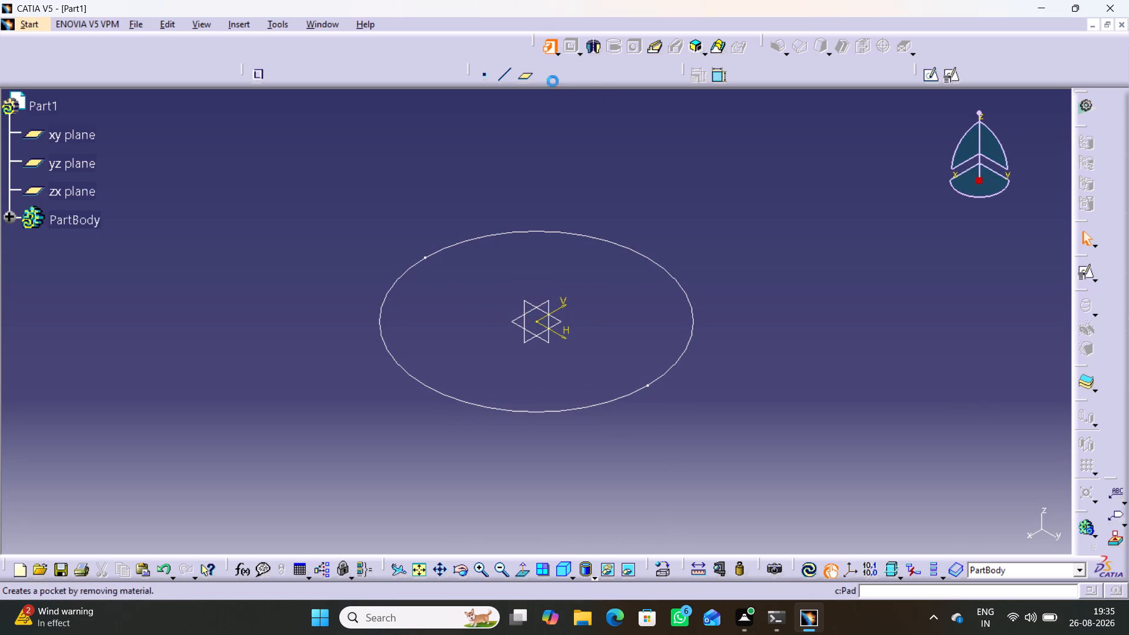
left_click(667, 372)
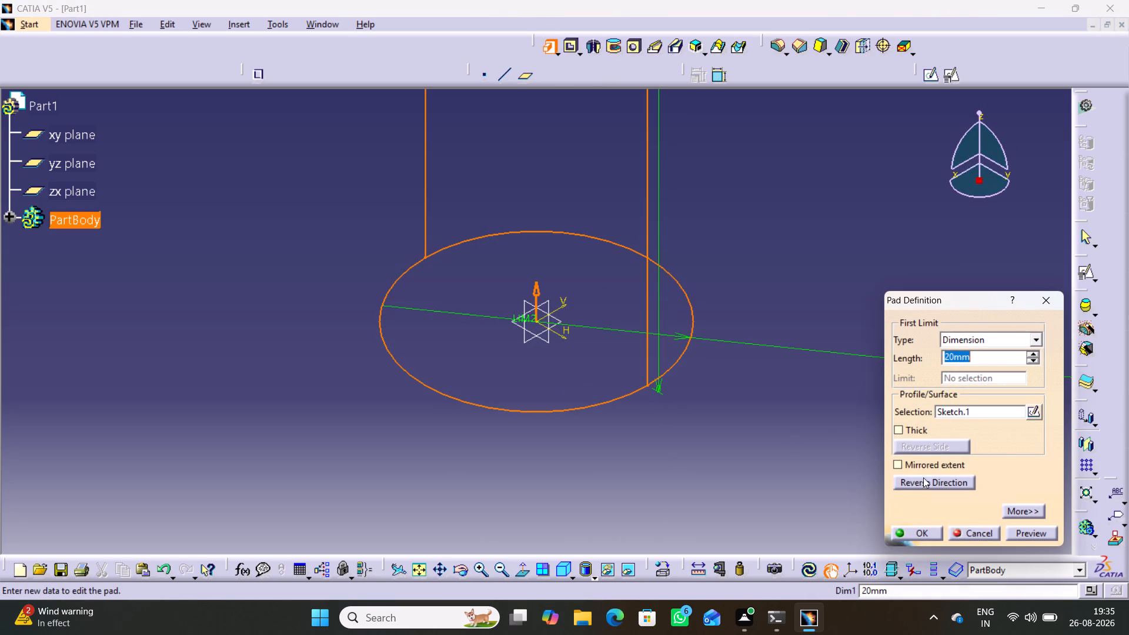
left_click(923, 464)
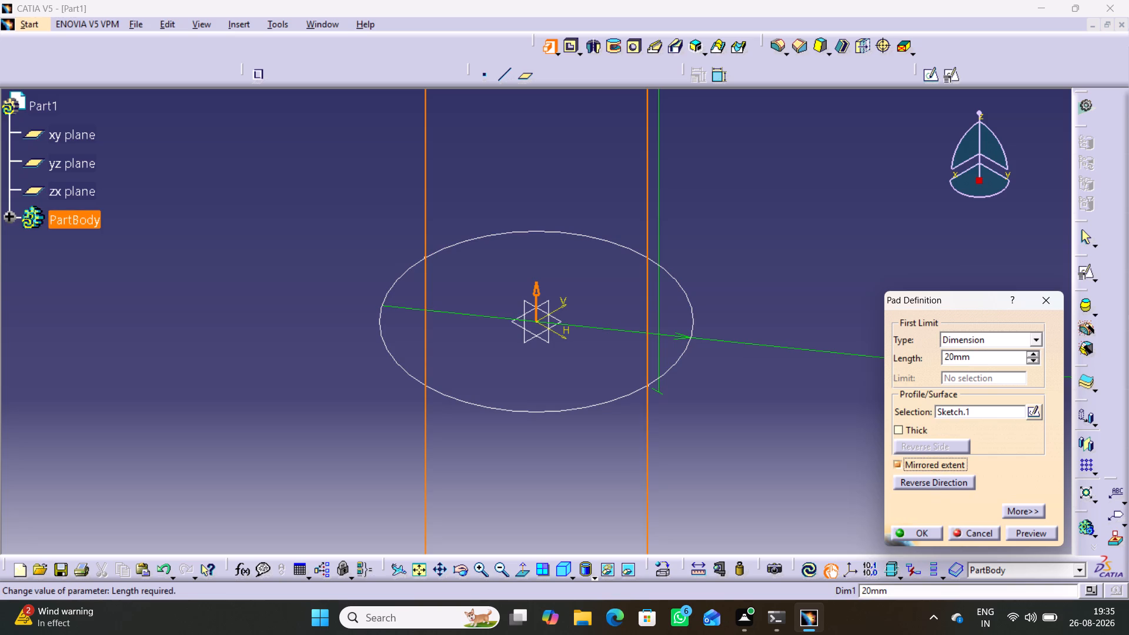
left_click_drag(980, 357, 911, 349)
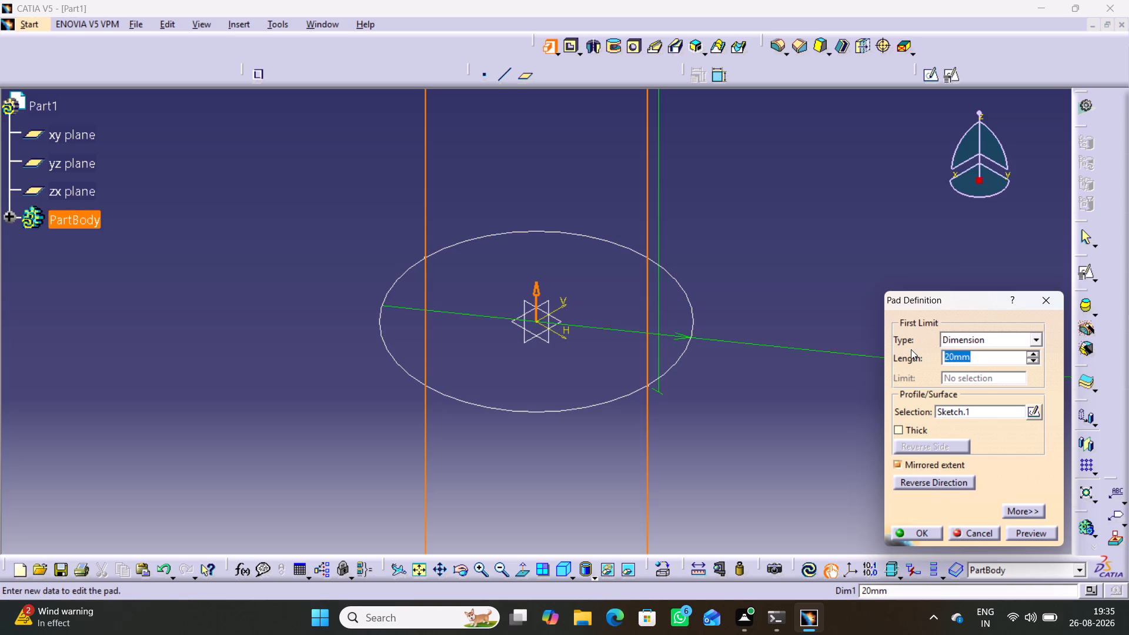
type("40")
key("Return")
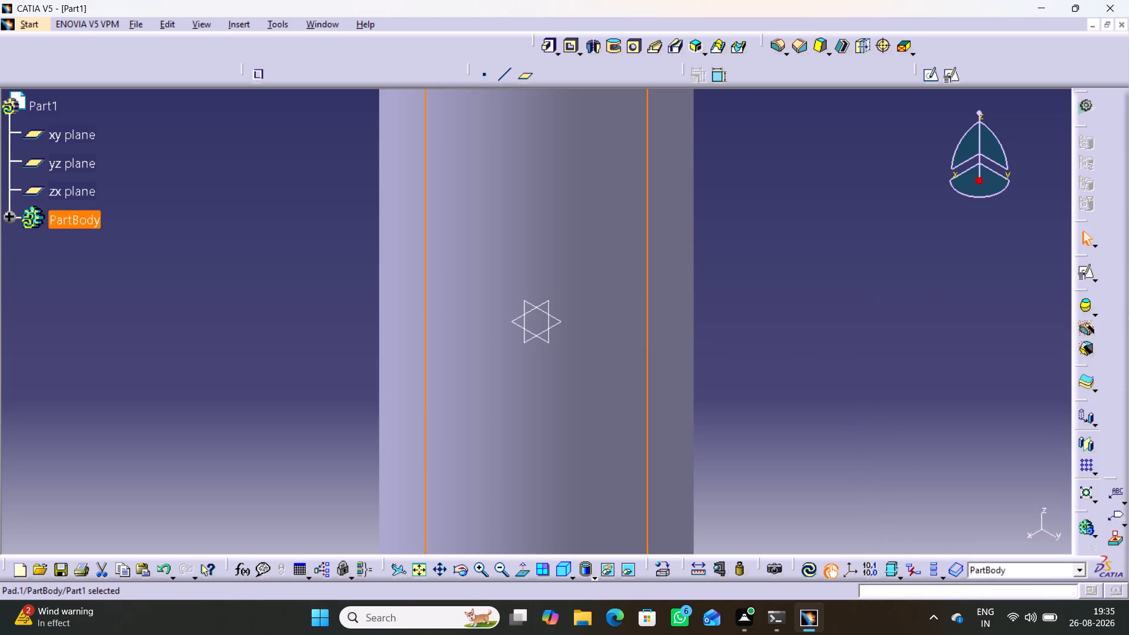
Inspect the whole padded cylinder in the four-view layout and in a fitted isometric view.
scroll(804, 358, "down", 1)
middle_click_drag(760, 377, 794, 497)
right_click(760, 377)
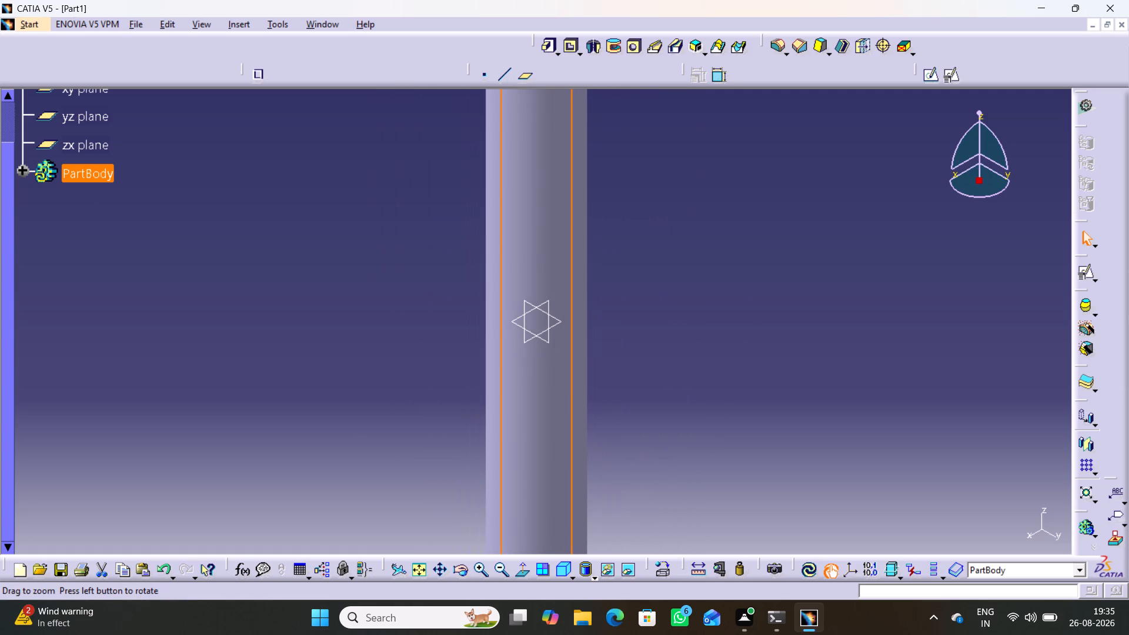
middle_click_drag(686, 370, 710, 487)
right_click(686, 370)
middle_click_drag(636, 375, 636, 386)
right_click(636, 385)
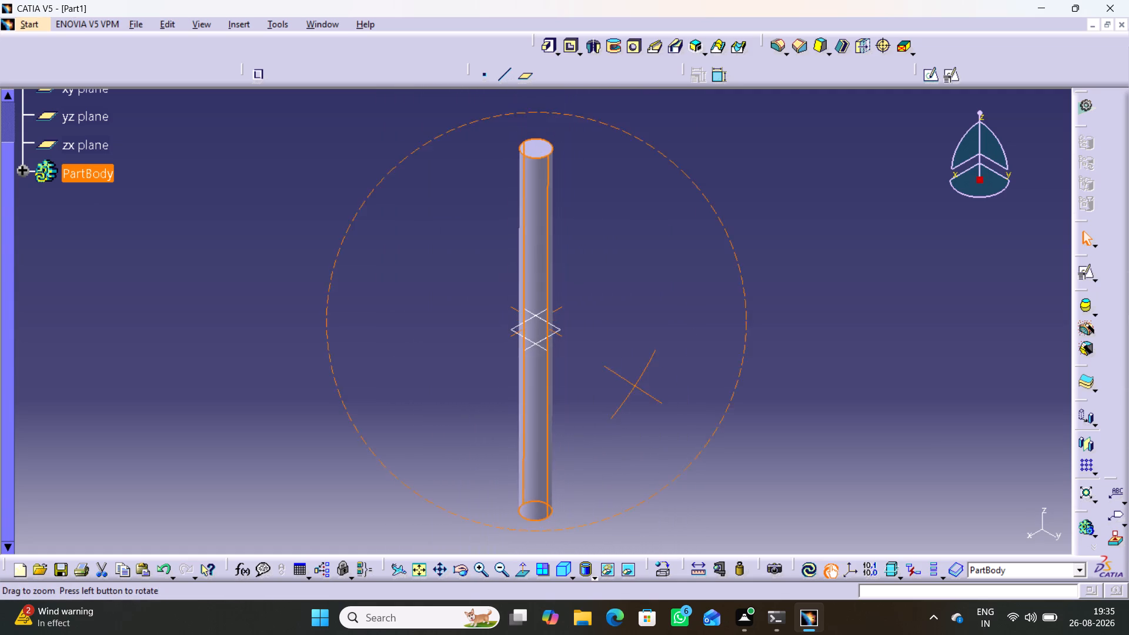
middle_click_drag(636, 386, 636, 403)
left_click(617, 389)
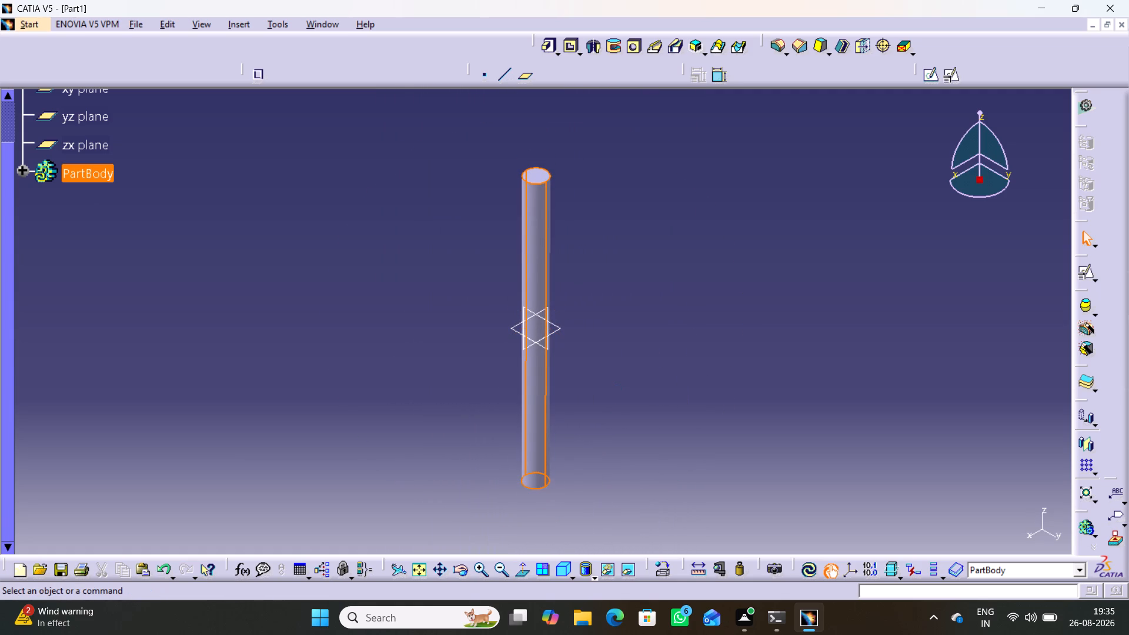
left_click(540, 562)
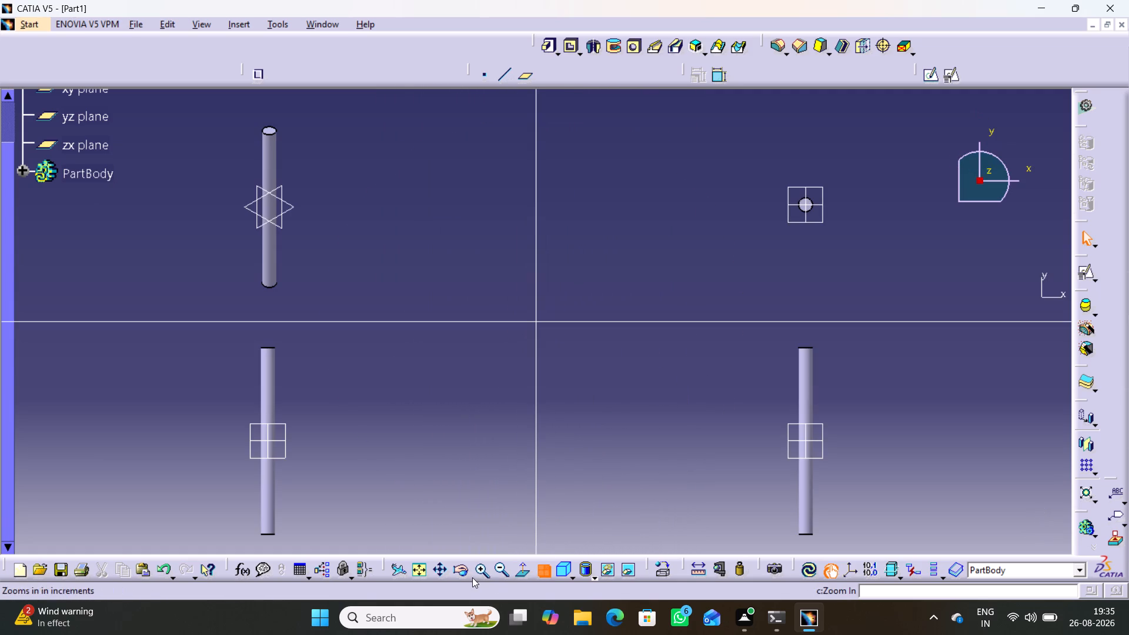
left_click(543, 569)
left_click(560, 567)
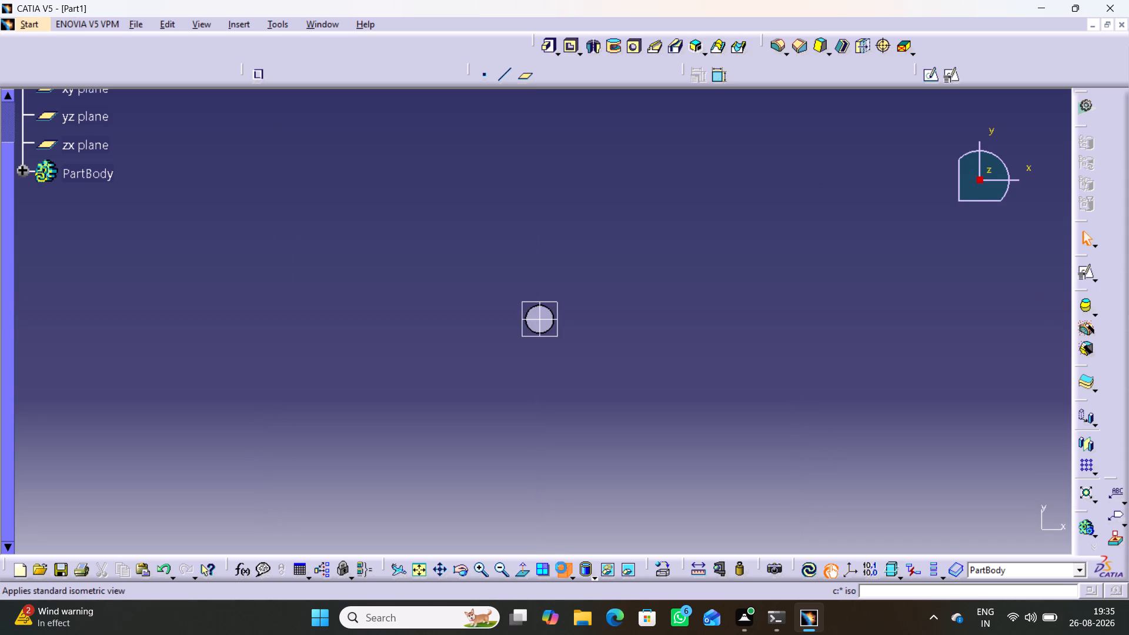
left_click(422, 571)
left_click(652, 415)
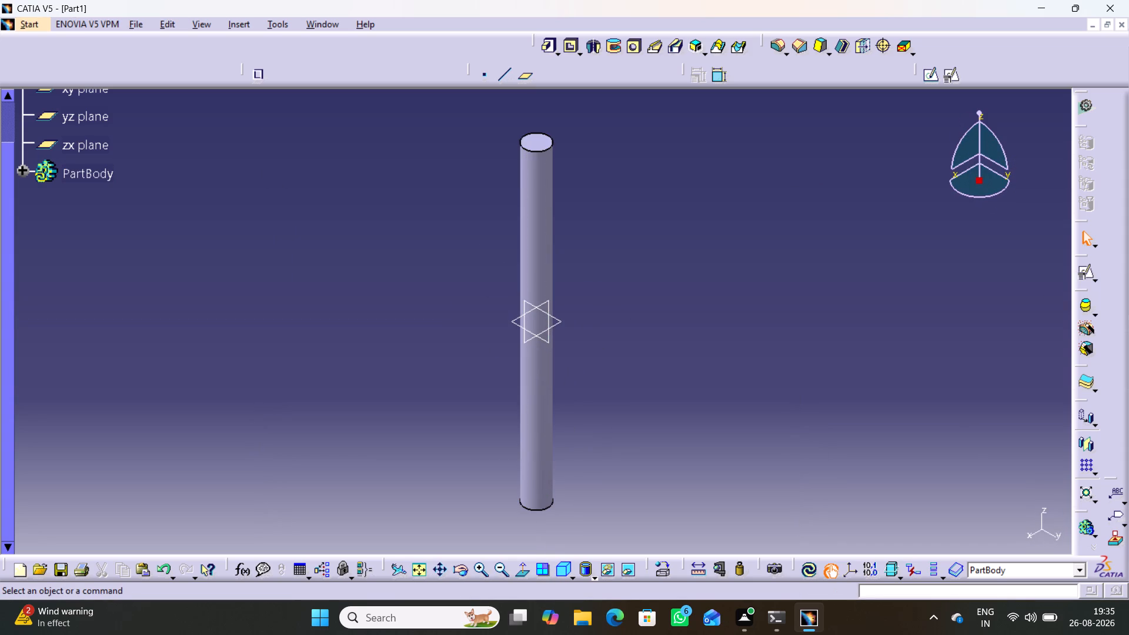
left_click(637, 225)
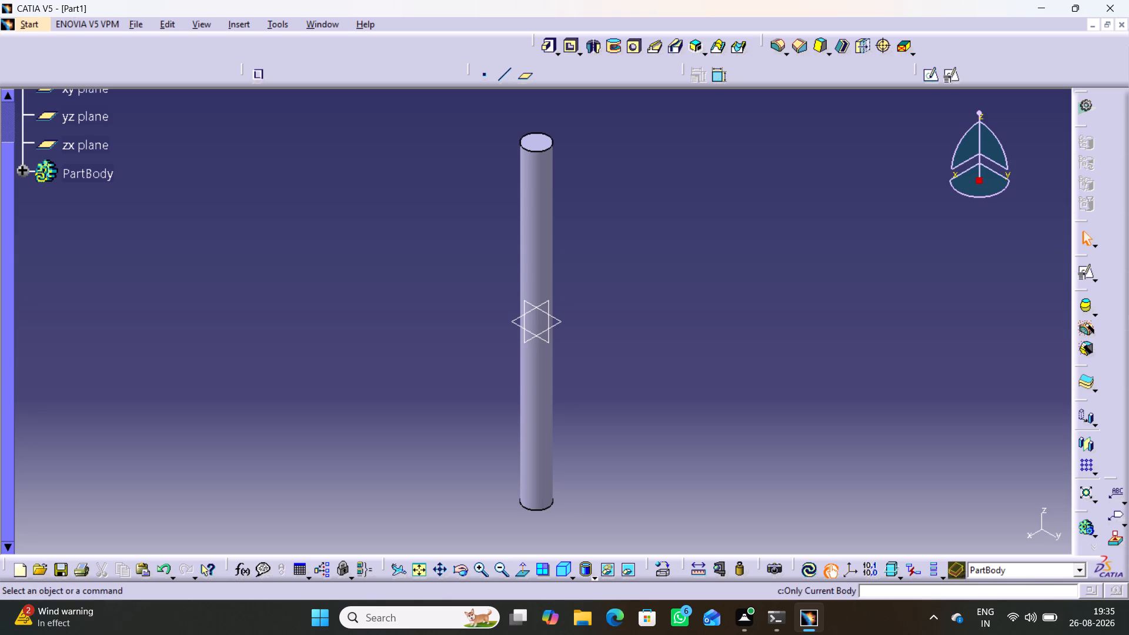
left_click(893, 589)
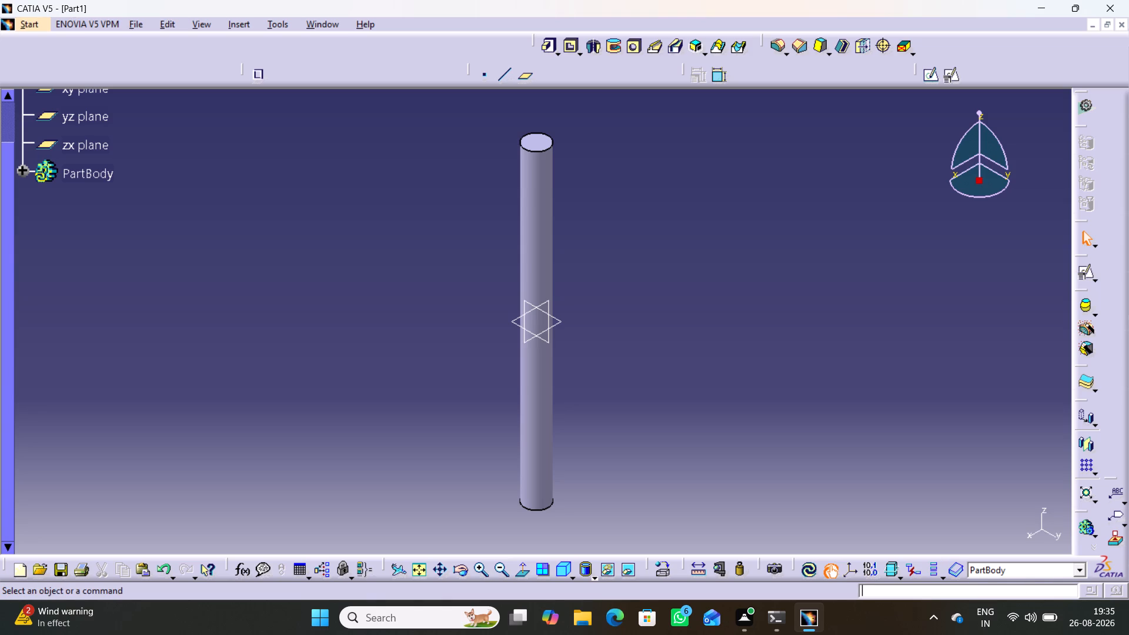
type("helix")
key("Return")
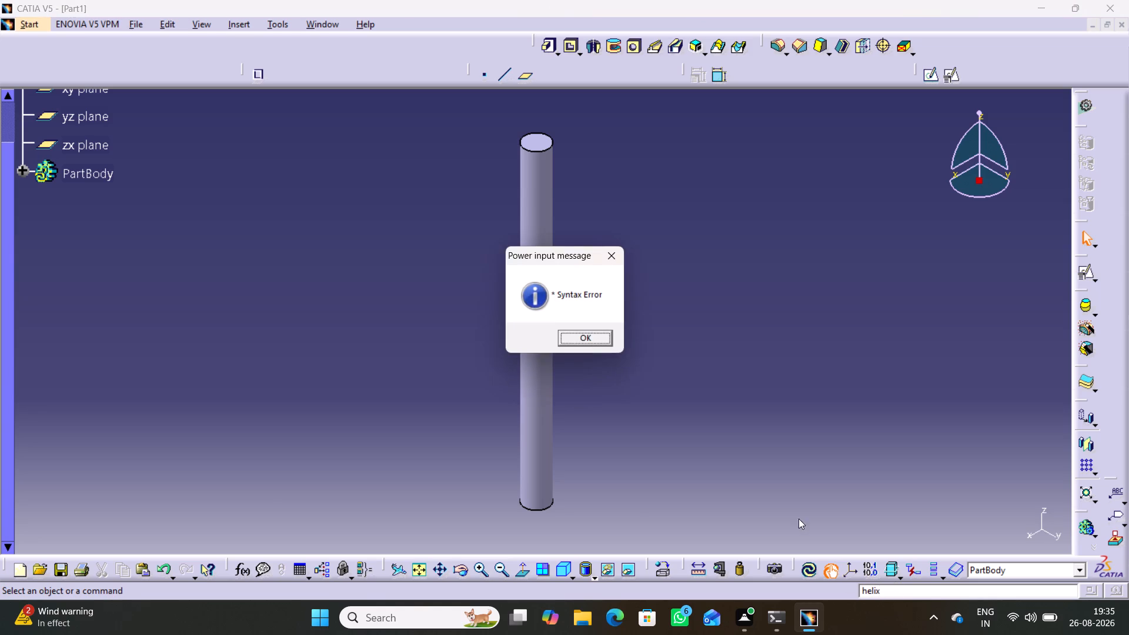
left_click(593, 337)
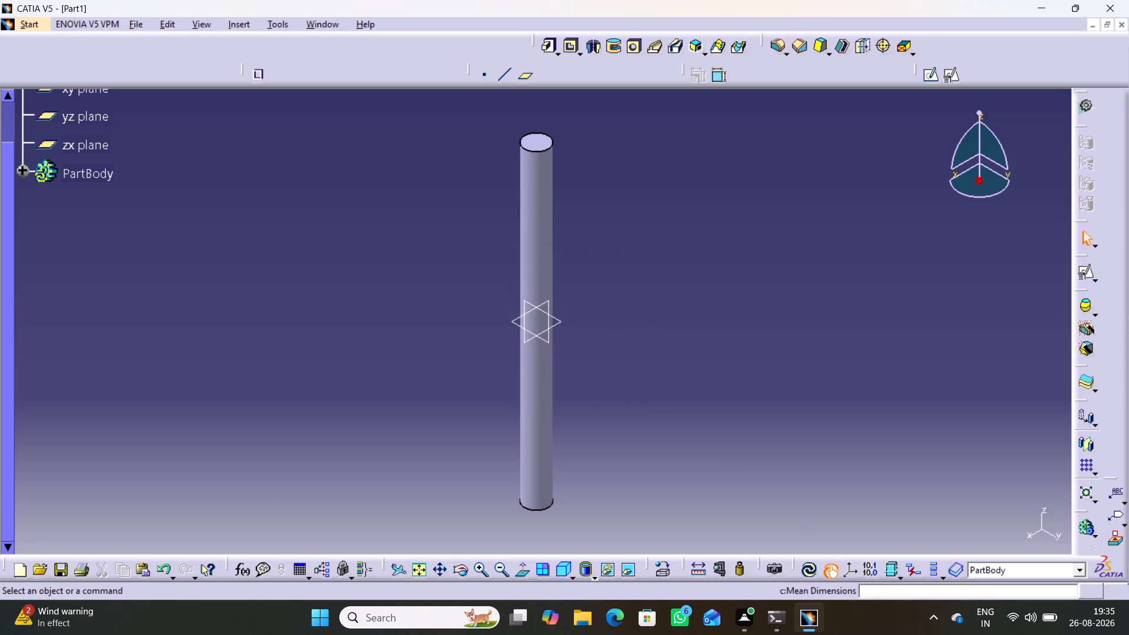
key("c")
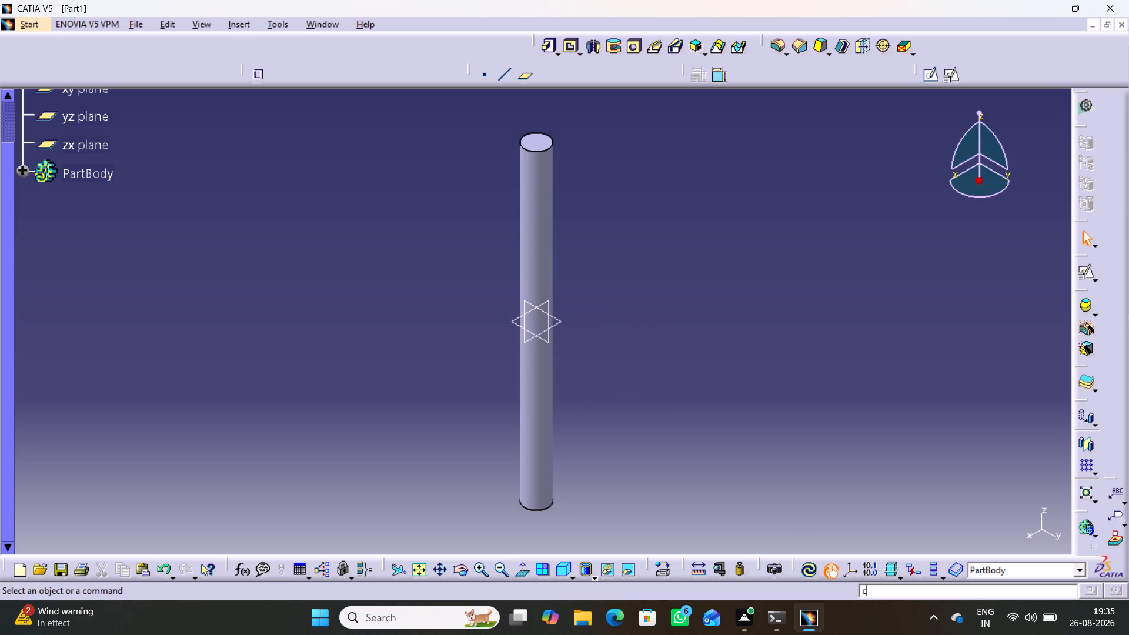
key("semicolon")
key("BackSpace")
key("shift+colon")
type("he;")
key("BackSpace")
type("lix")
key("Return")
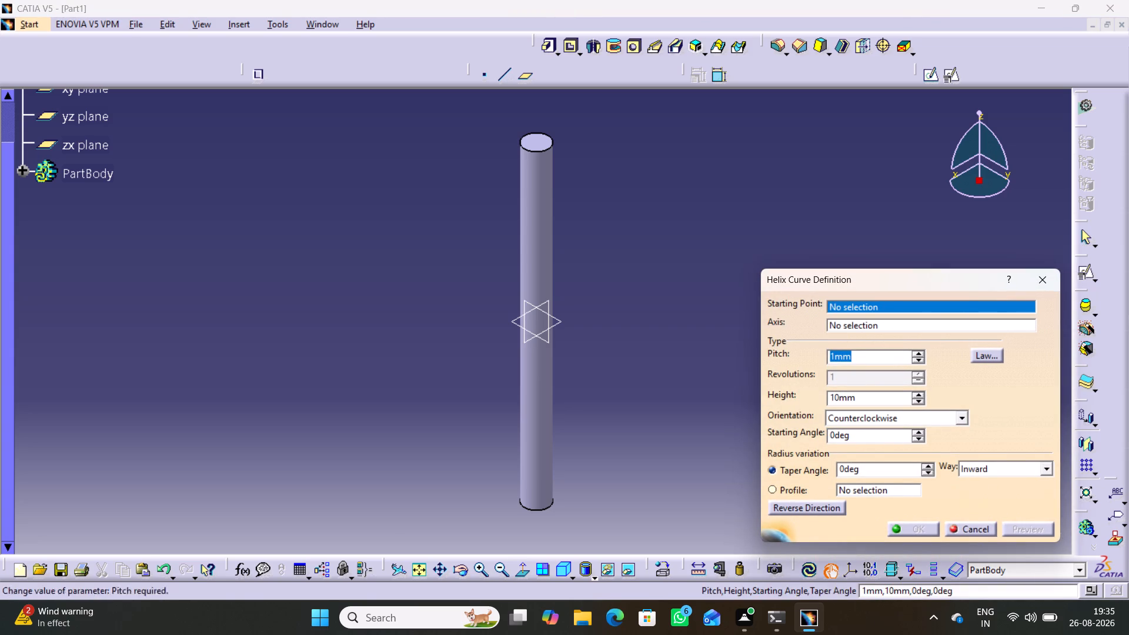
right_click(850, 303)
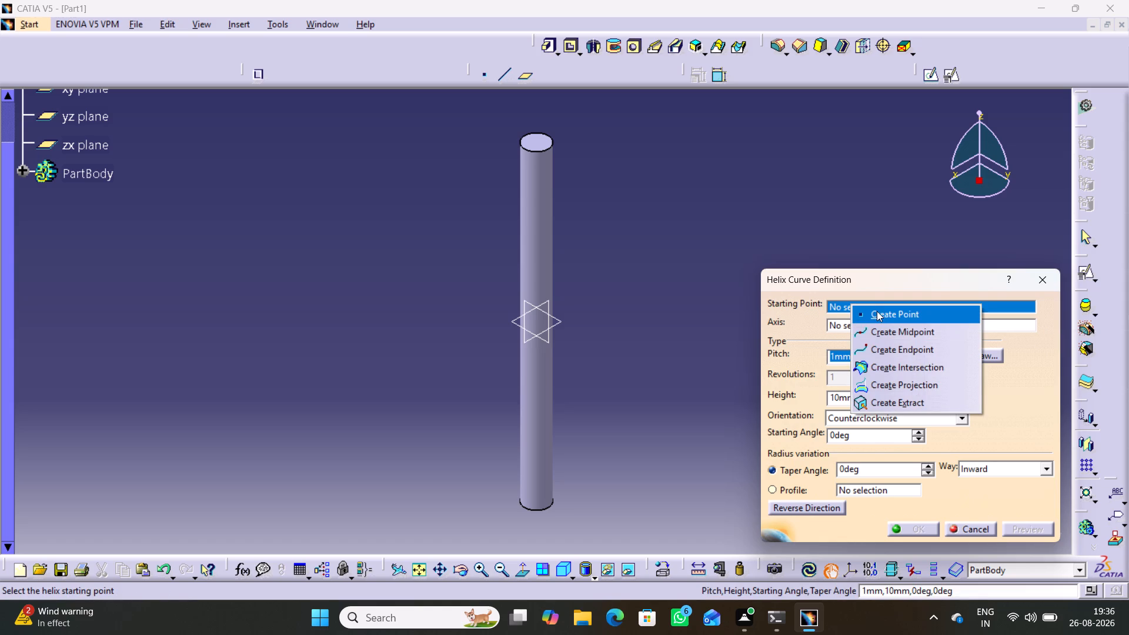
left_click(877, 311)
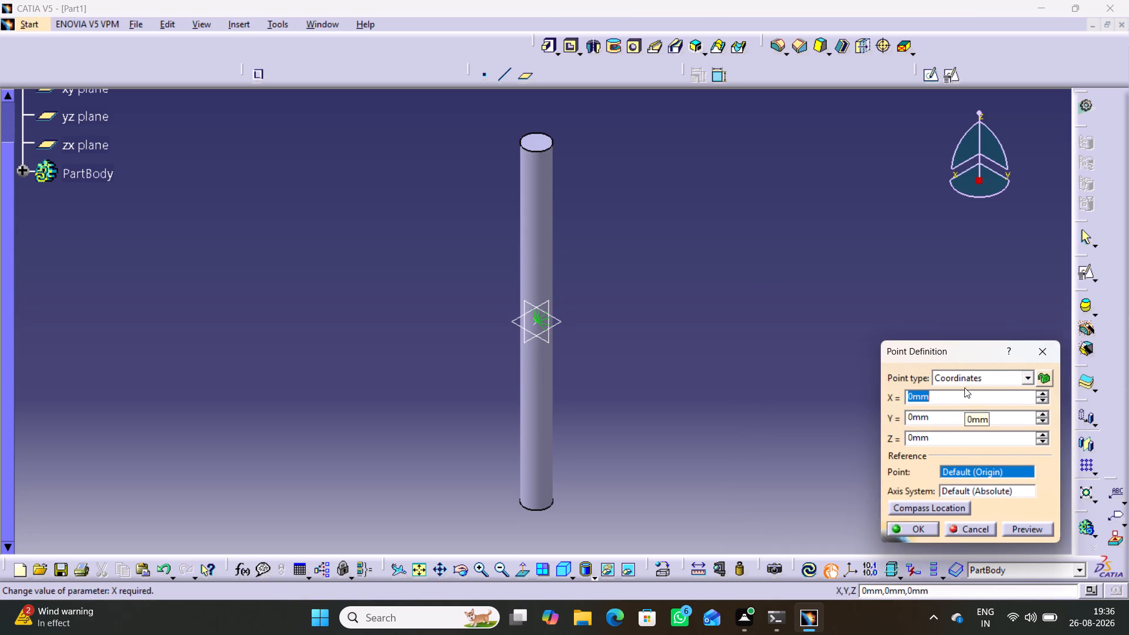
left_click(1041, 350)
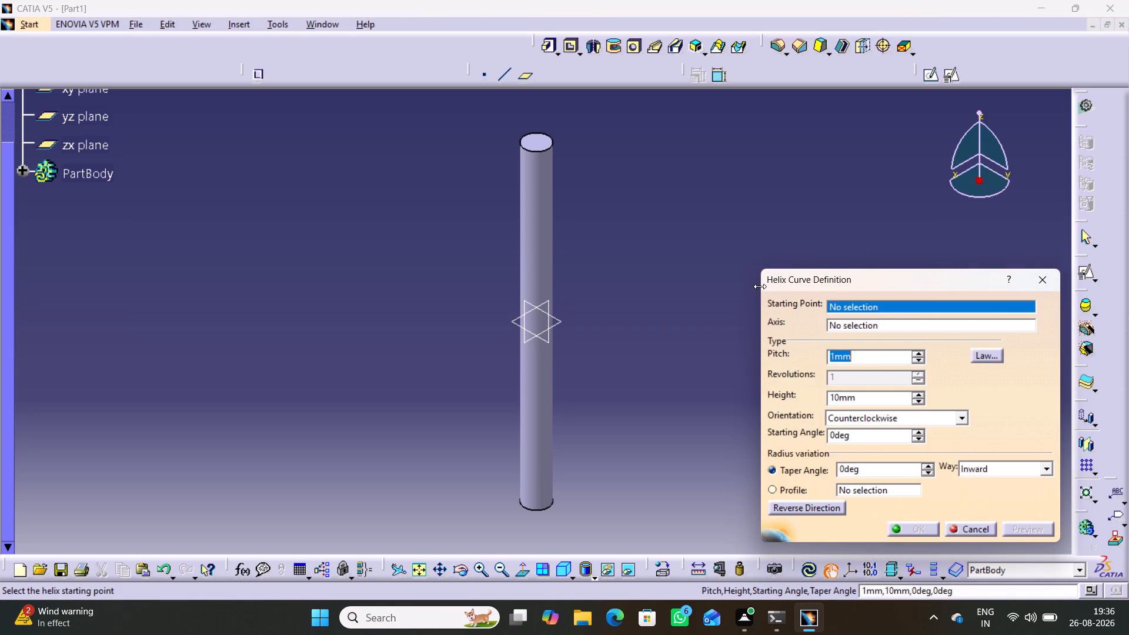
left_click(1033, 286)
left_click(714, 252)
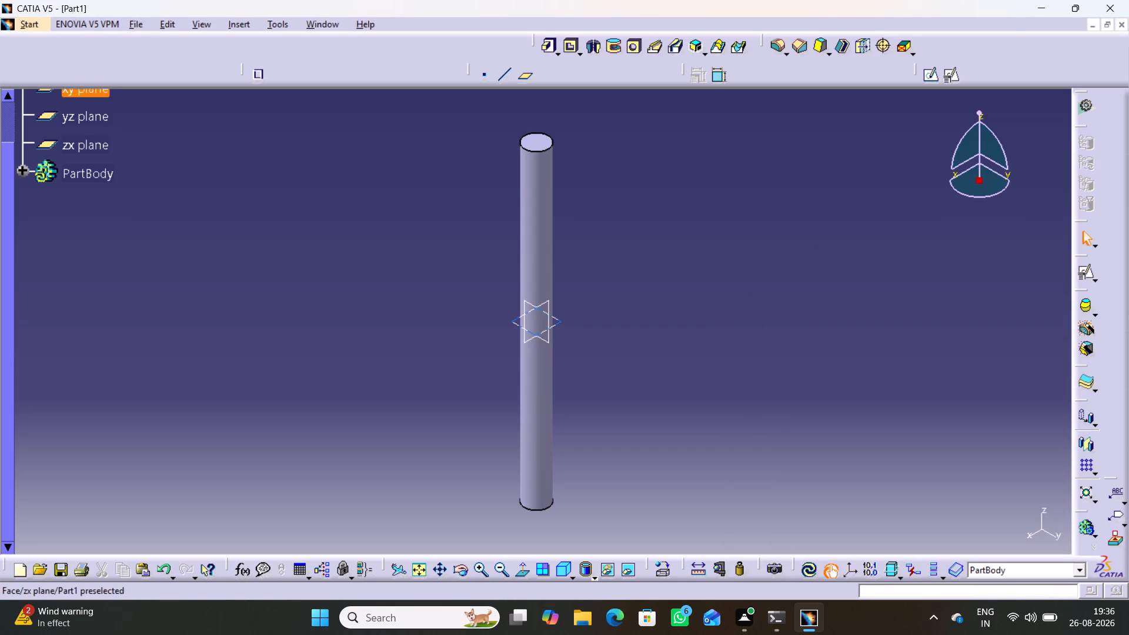
Redefine the cylinder's pad without mirrored extent, with its direction reversed to extend downward and a length of 80 mm.
double_click(547, 256)
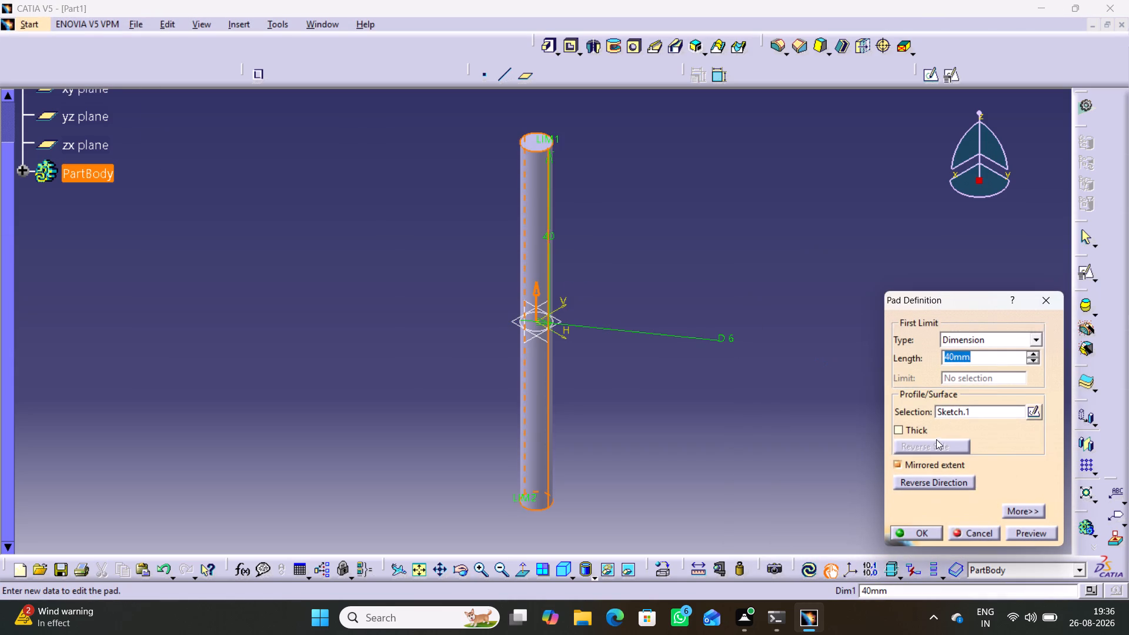
left_click(925, 462)
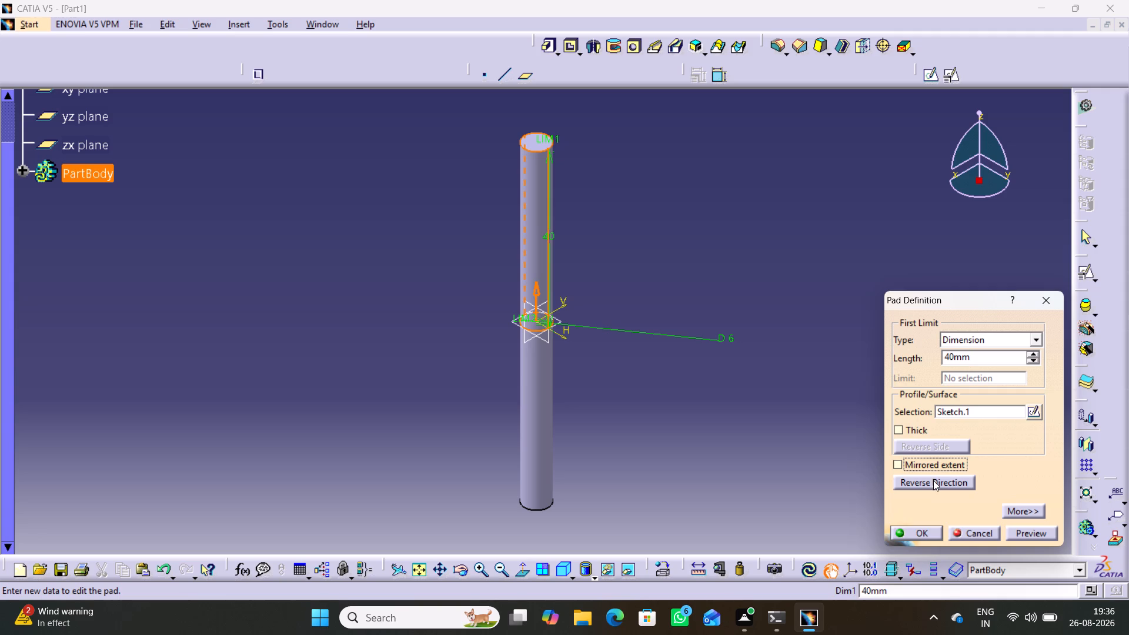
left_click(933, 480)
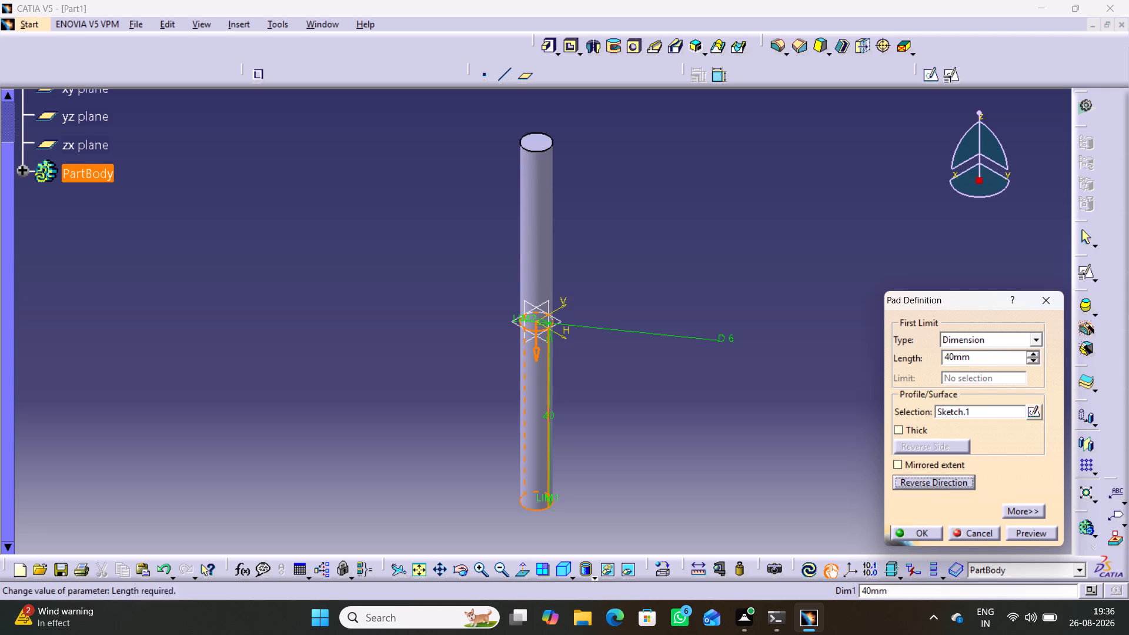
left_click_drag(981, 355, 921, 363)
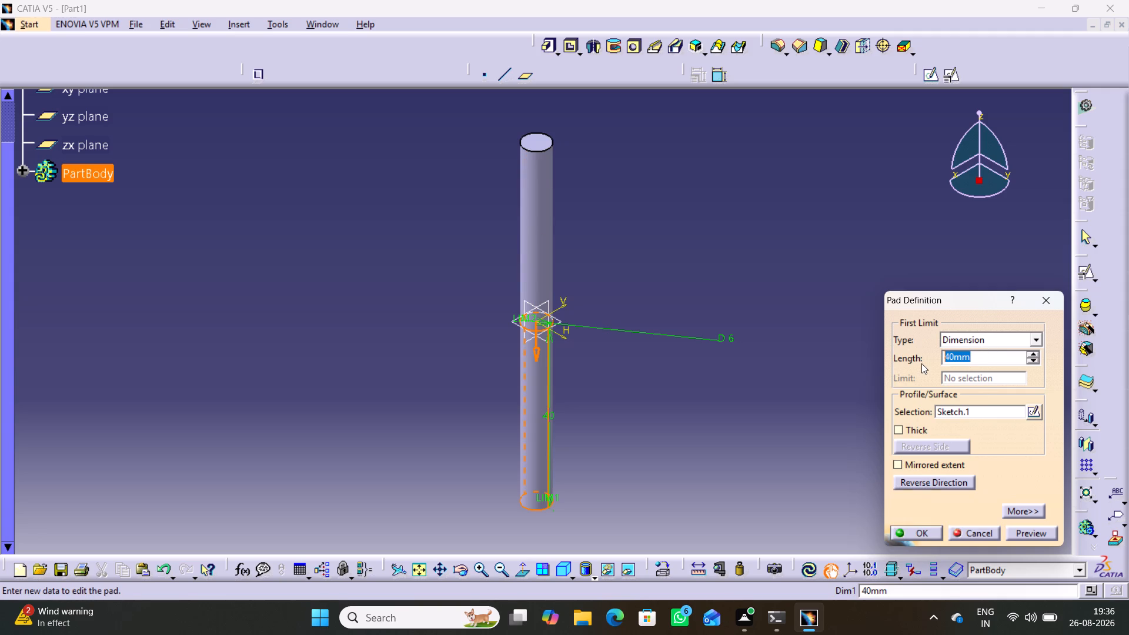
type("80")
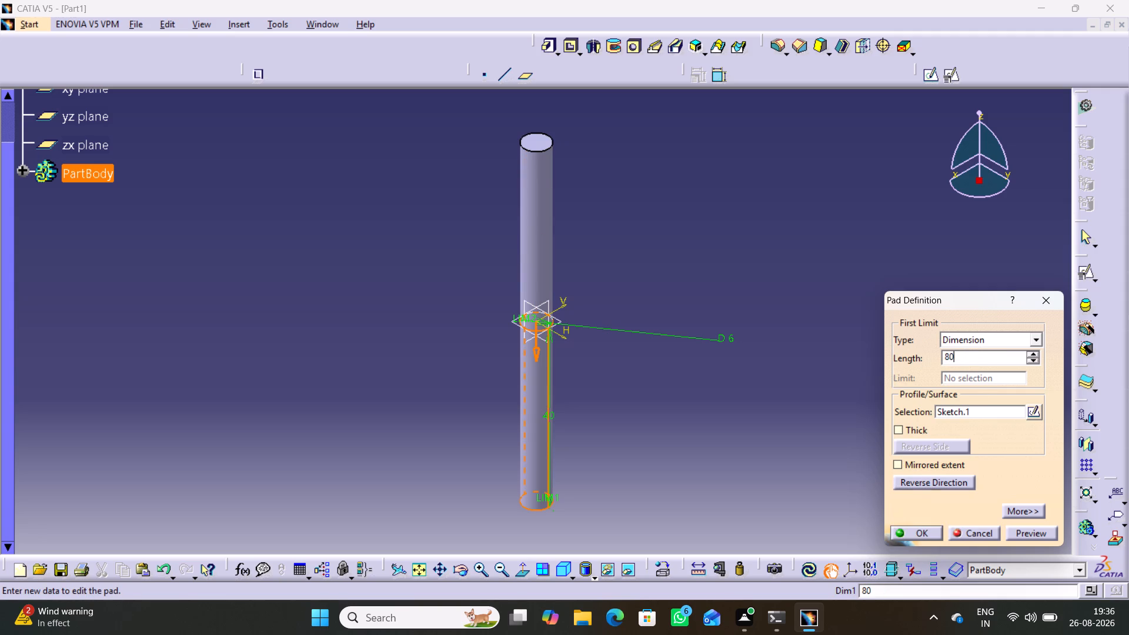
left_click(831, 286)
left_click(1033, 531)
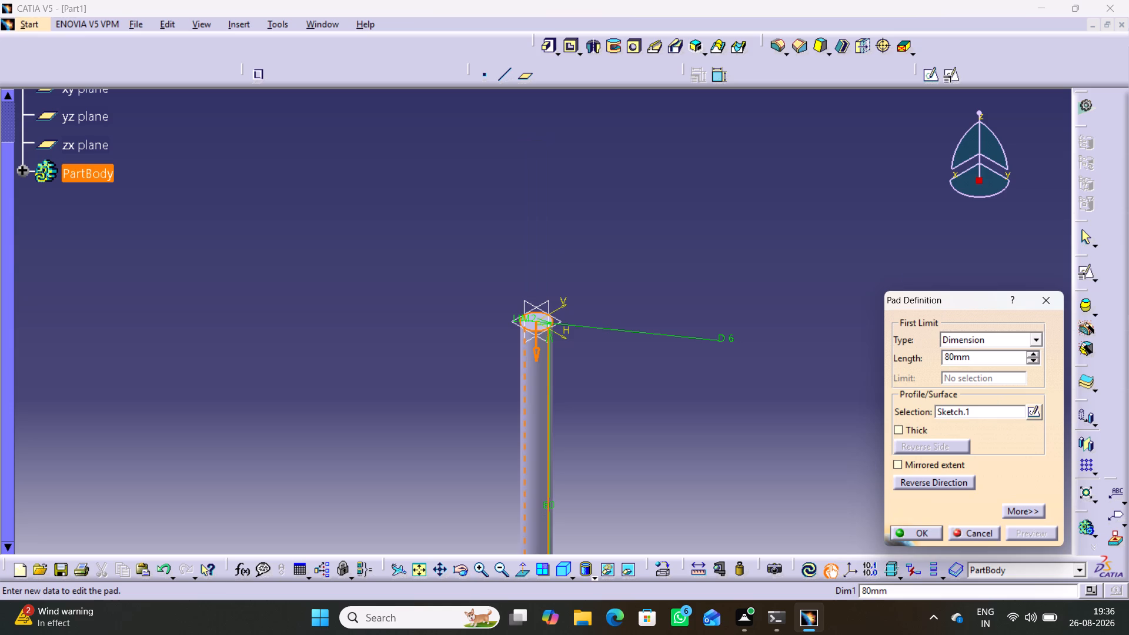
left_click(812, 298)
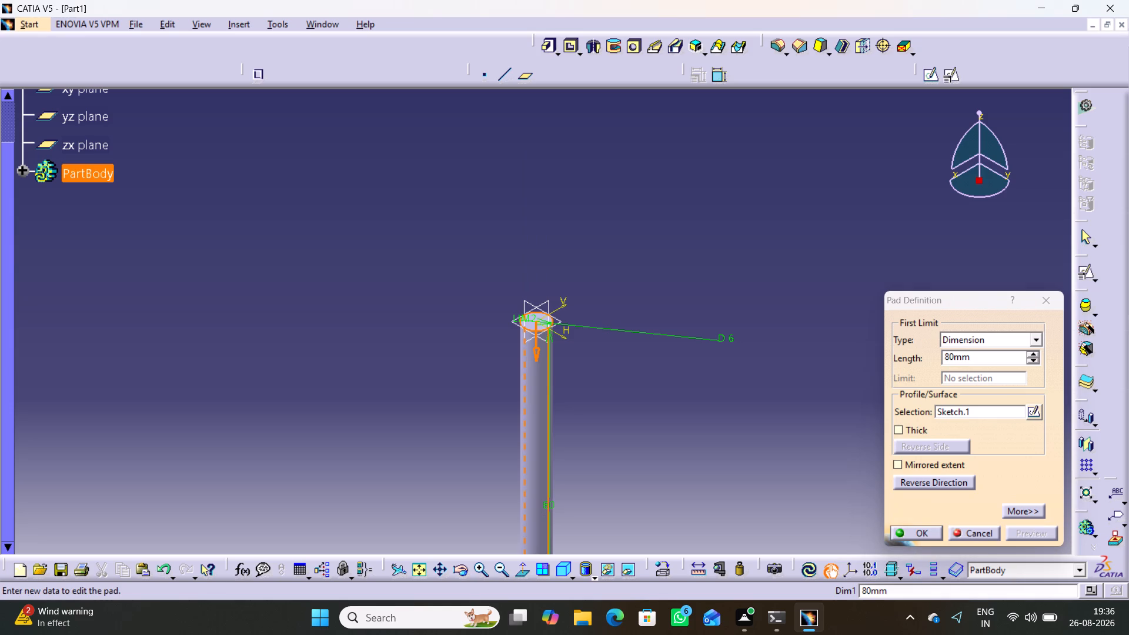
left_click(927, 532)
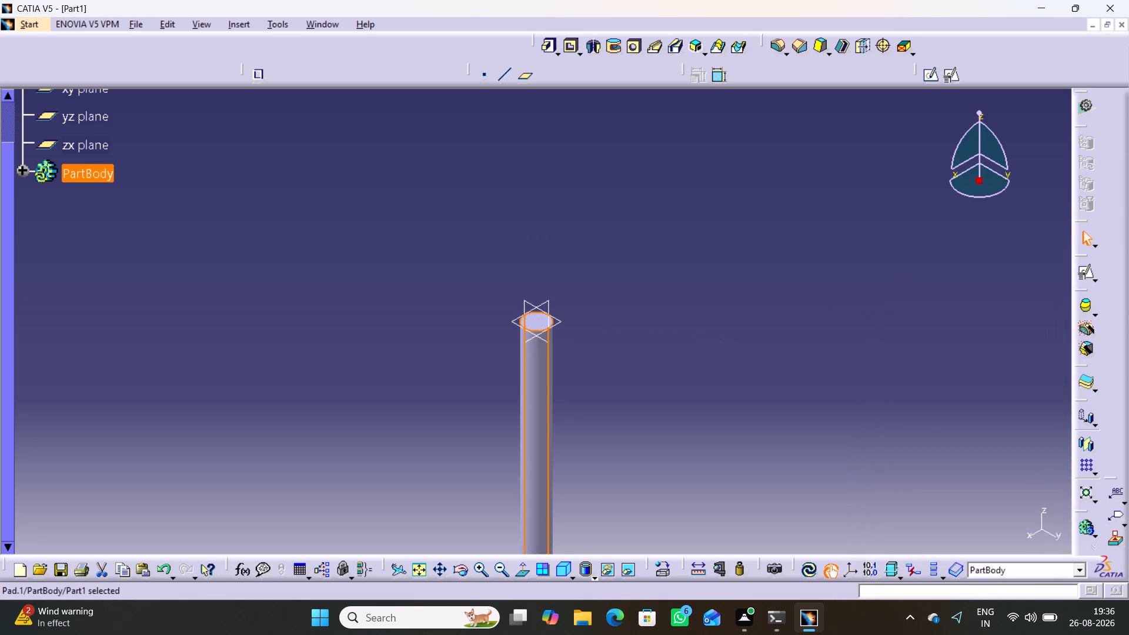
left_click(783, 268)
scroll(663, 372, "up", 2)
middle_click_drag(641, 417, 672, 499)
right_click(641, 417)
middle_click_drag(646, 484, 646, 480)
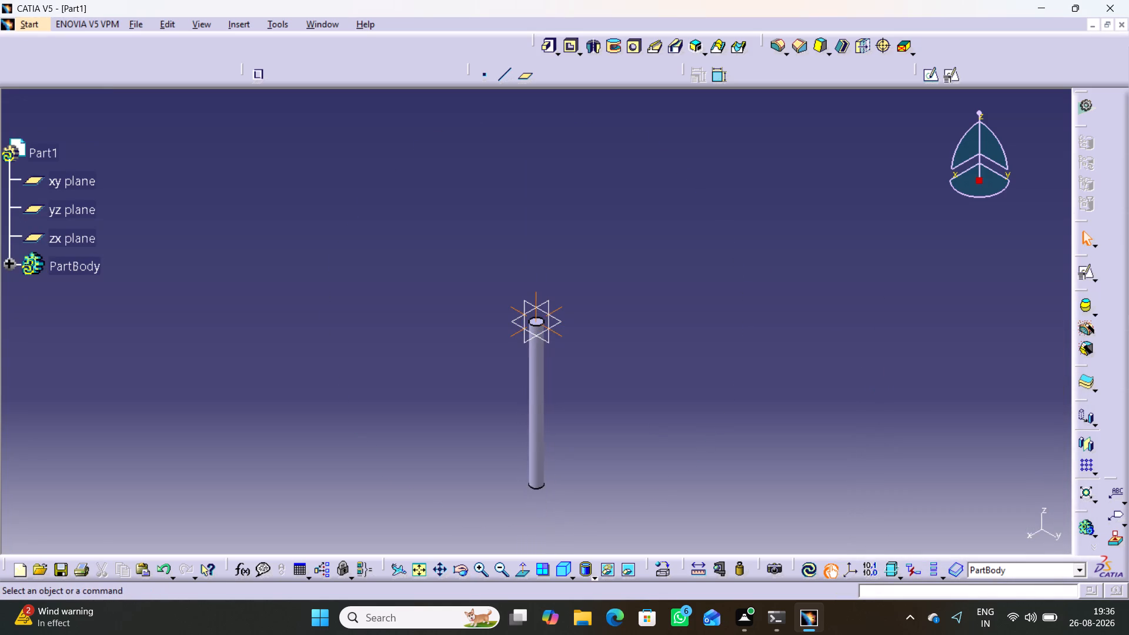
middle_click_drag(646, 480, 654, 429)
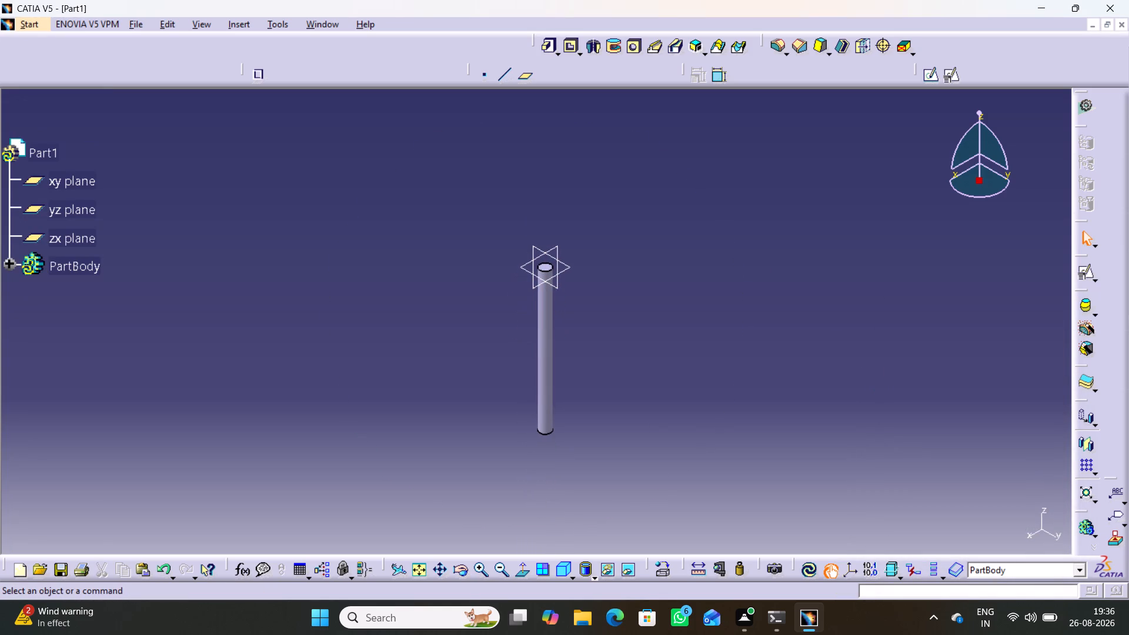
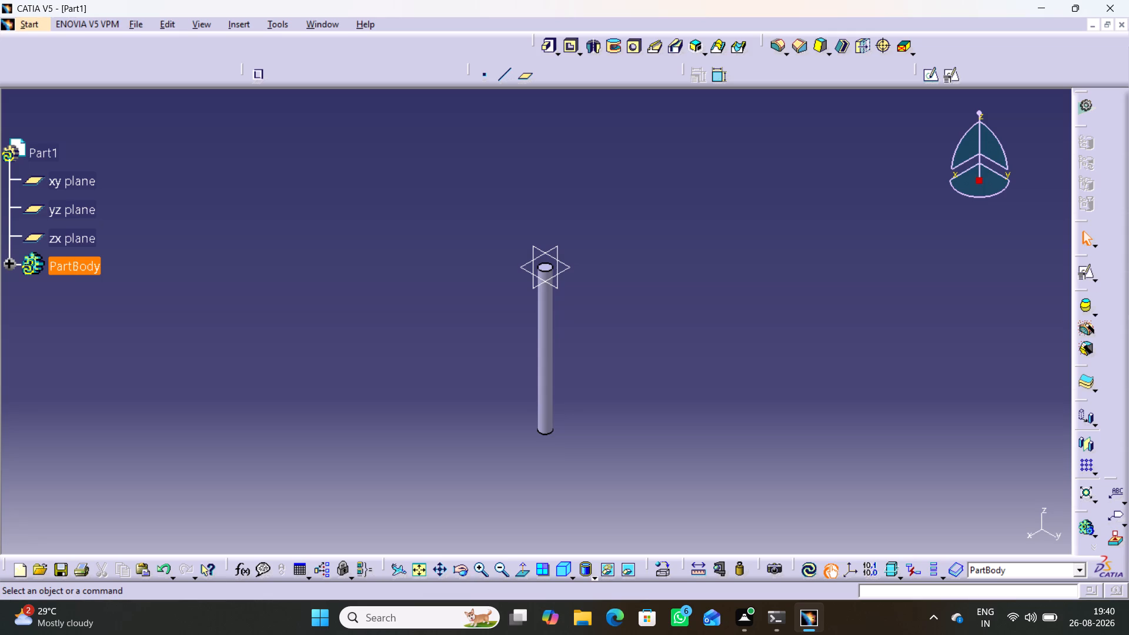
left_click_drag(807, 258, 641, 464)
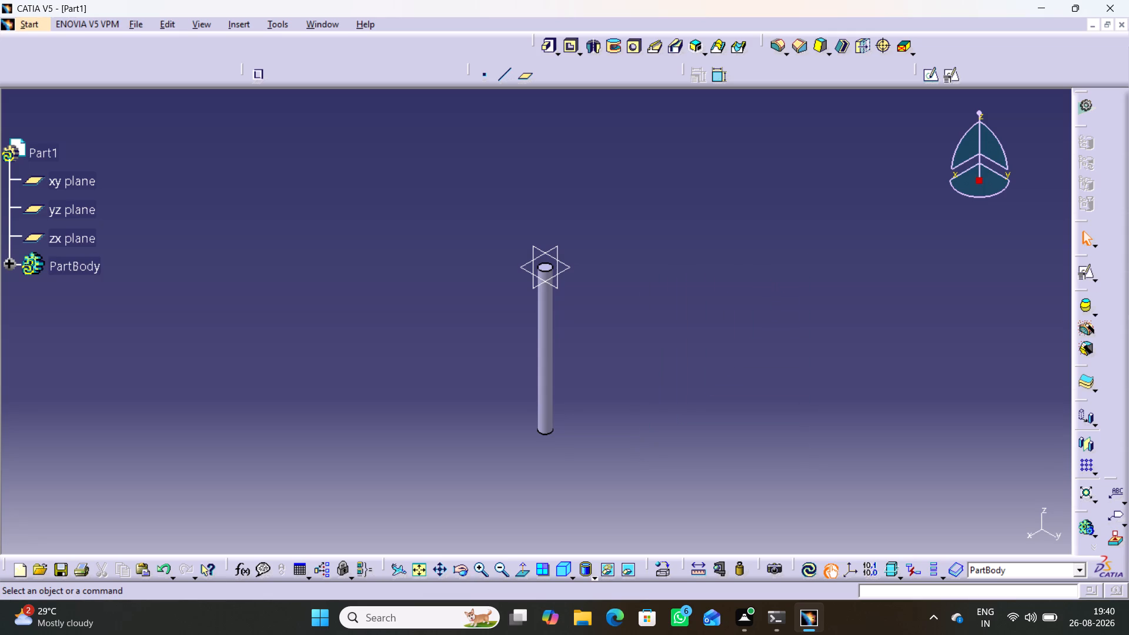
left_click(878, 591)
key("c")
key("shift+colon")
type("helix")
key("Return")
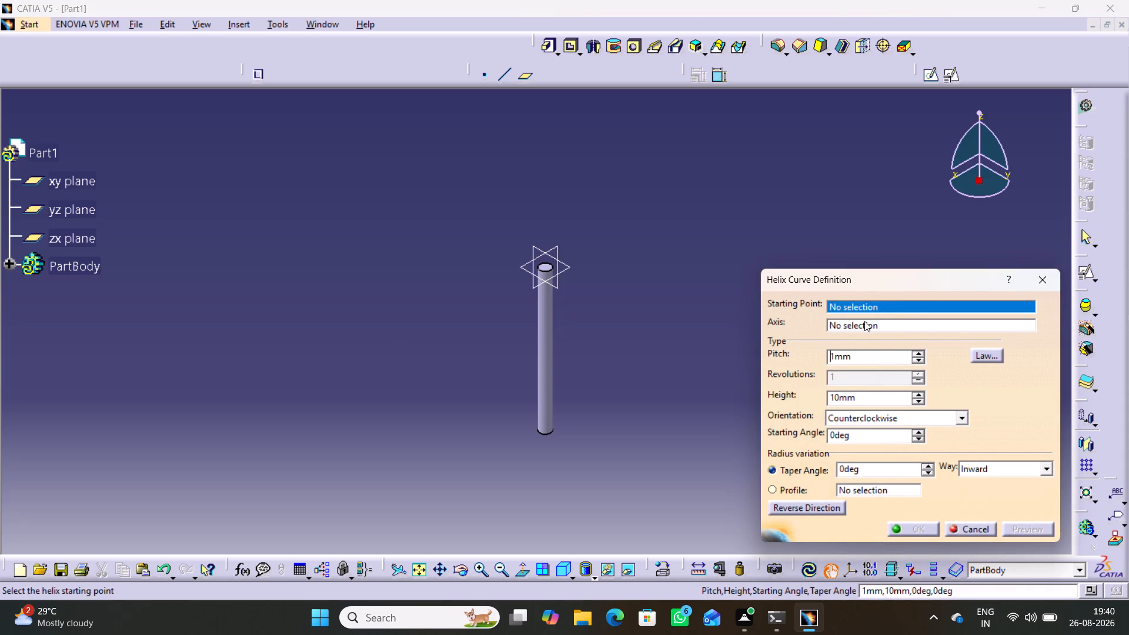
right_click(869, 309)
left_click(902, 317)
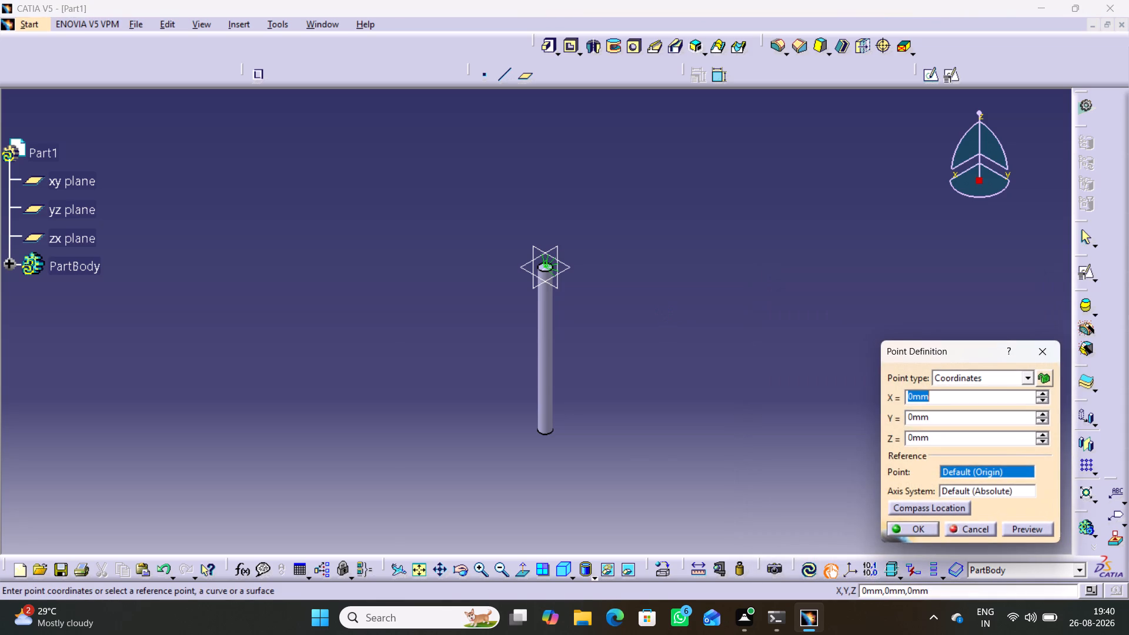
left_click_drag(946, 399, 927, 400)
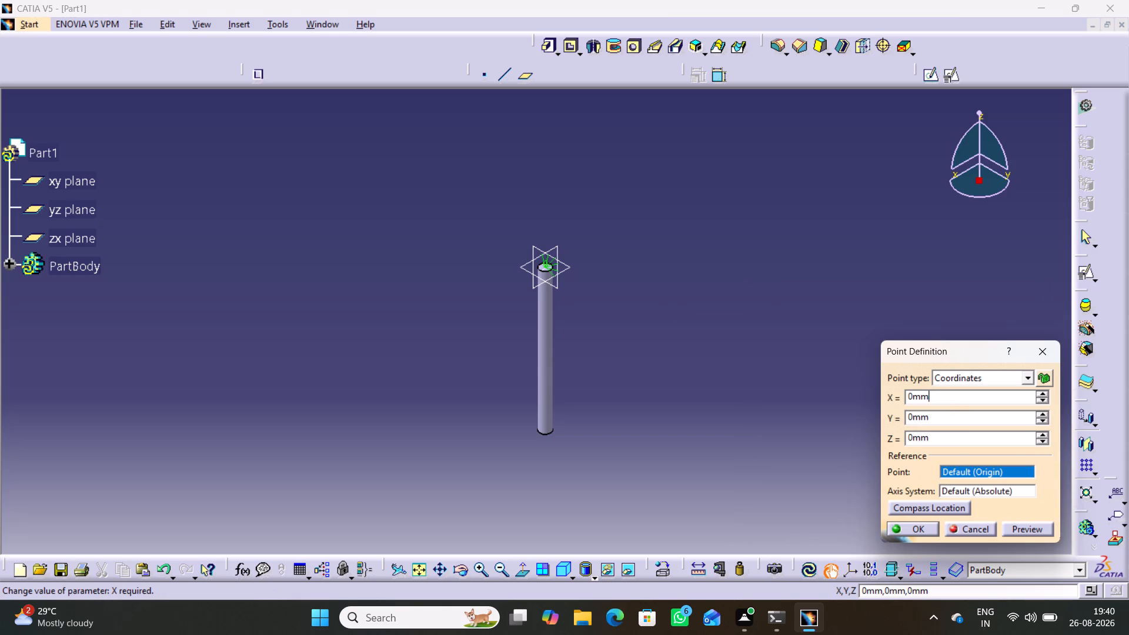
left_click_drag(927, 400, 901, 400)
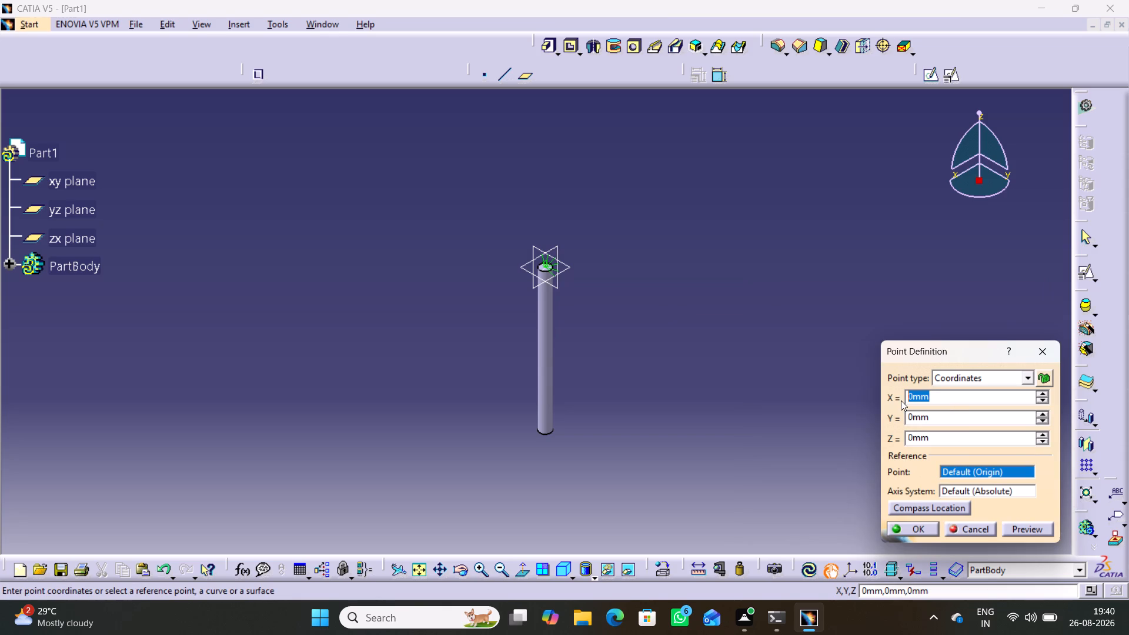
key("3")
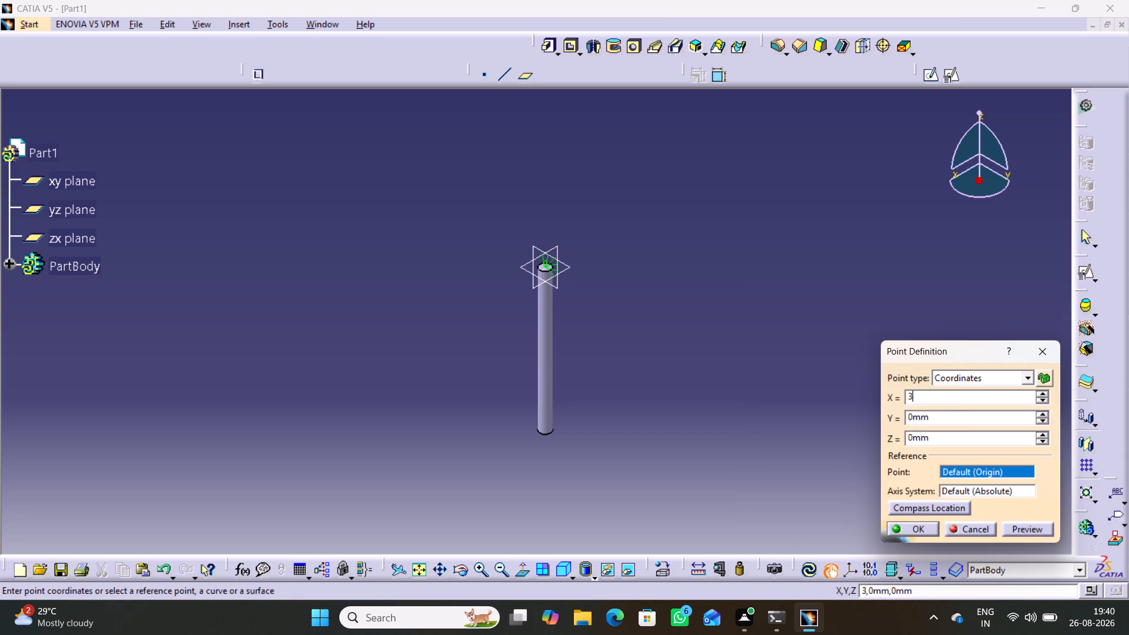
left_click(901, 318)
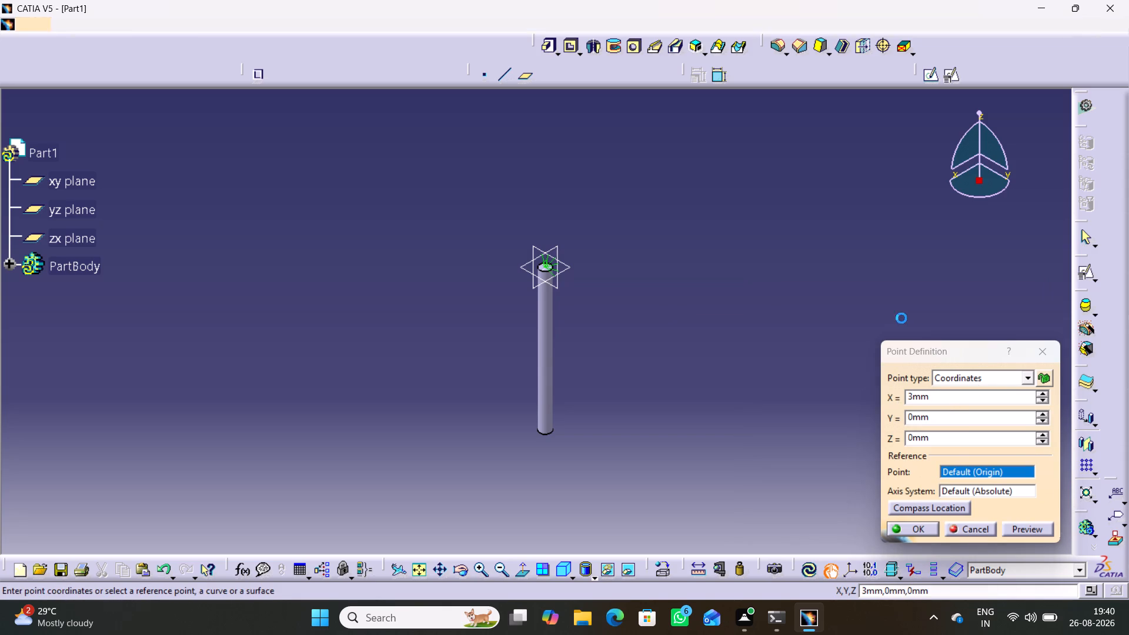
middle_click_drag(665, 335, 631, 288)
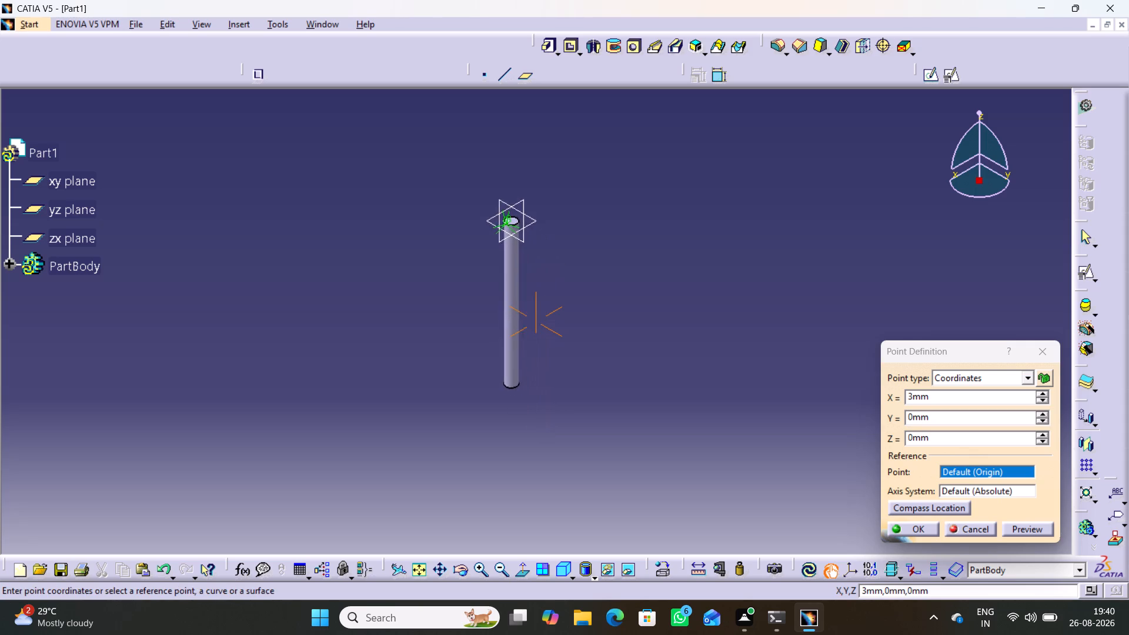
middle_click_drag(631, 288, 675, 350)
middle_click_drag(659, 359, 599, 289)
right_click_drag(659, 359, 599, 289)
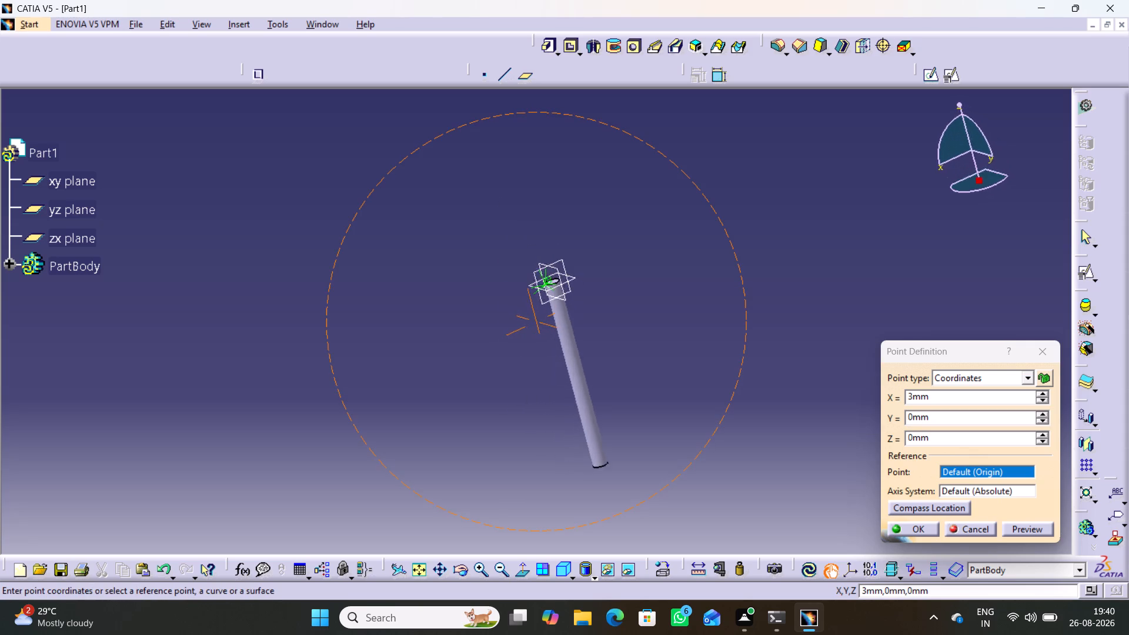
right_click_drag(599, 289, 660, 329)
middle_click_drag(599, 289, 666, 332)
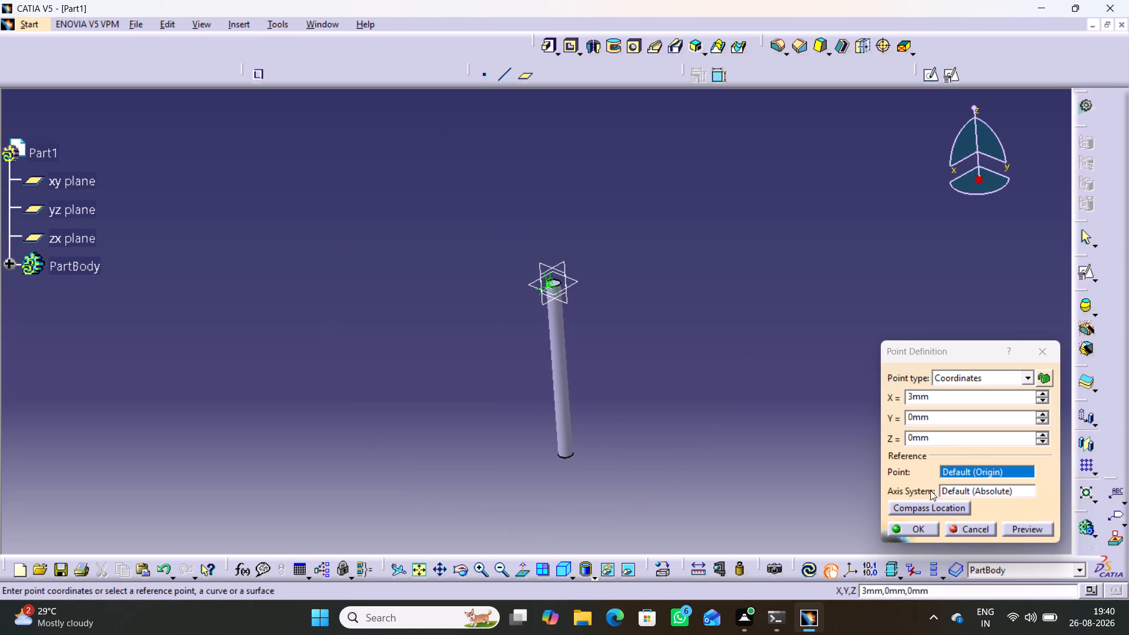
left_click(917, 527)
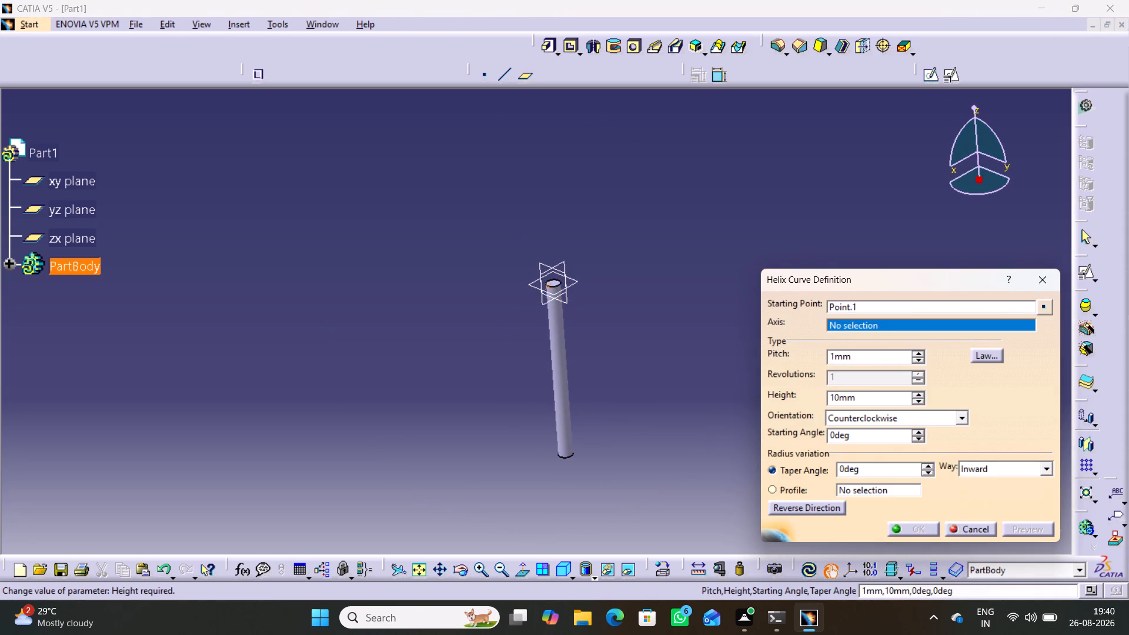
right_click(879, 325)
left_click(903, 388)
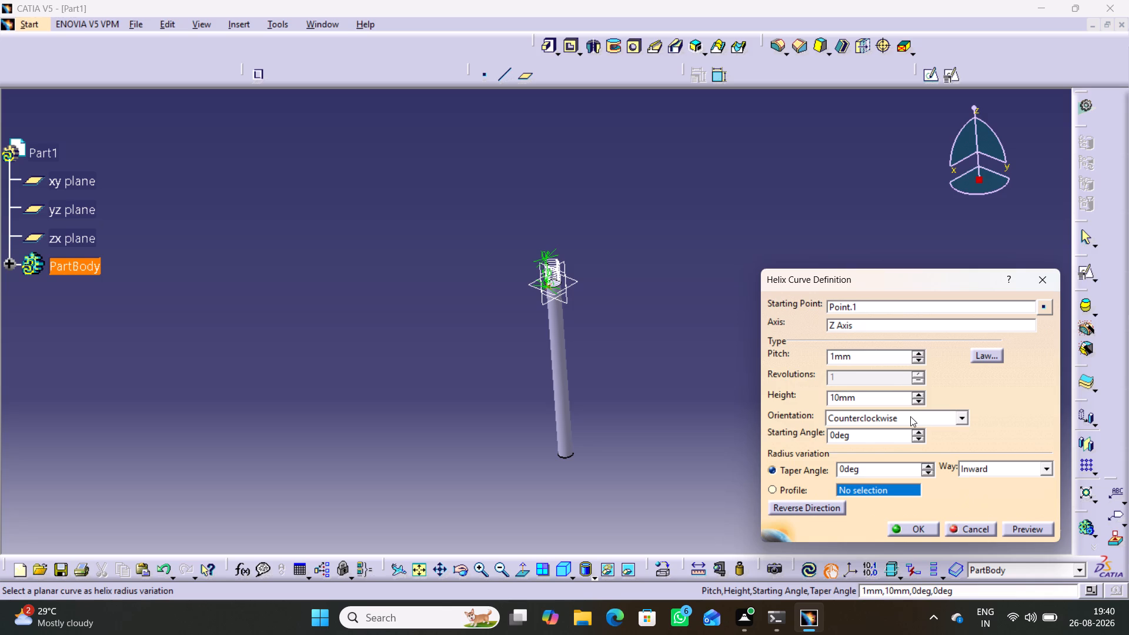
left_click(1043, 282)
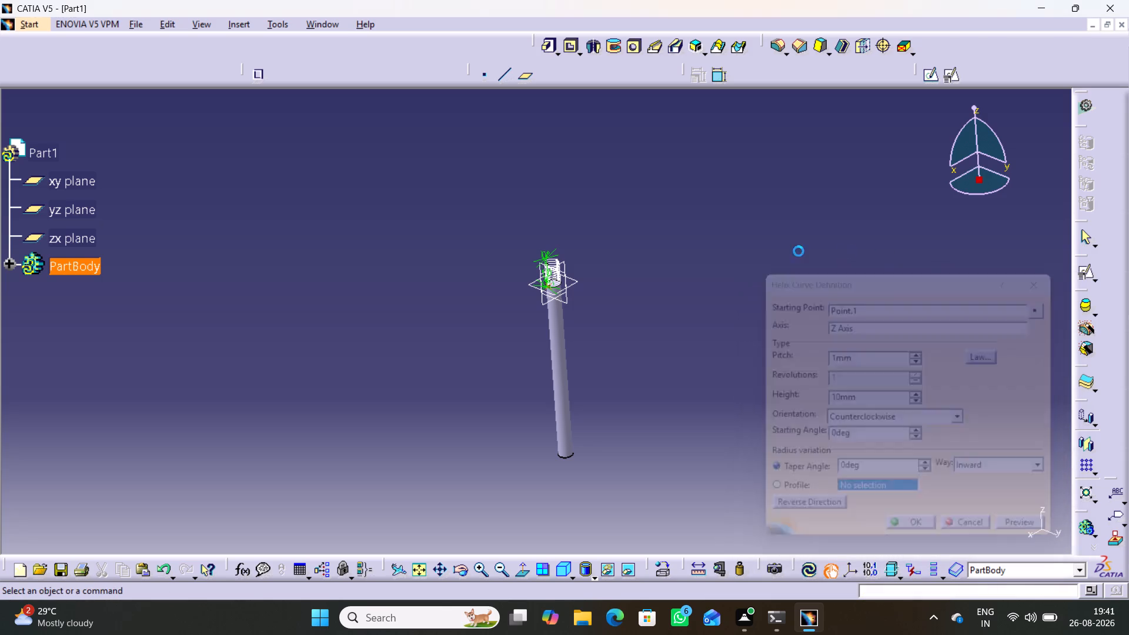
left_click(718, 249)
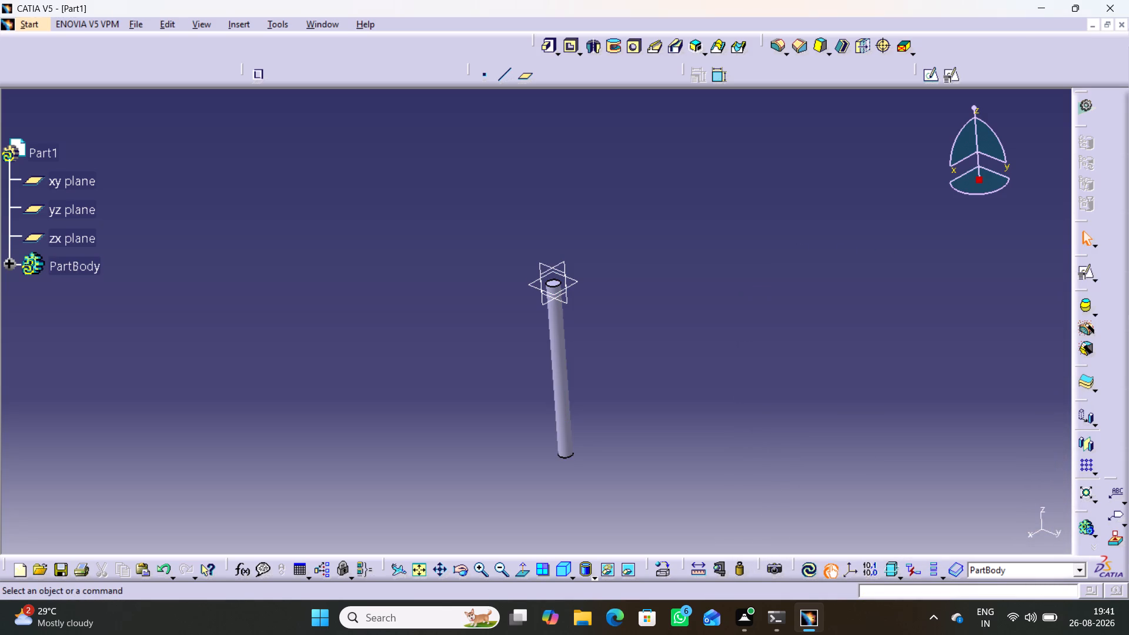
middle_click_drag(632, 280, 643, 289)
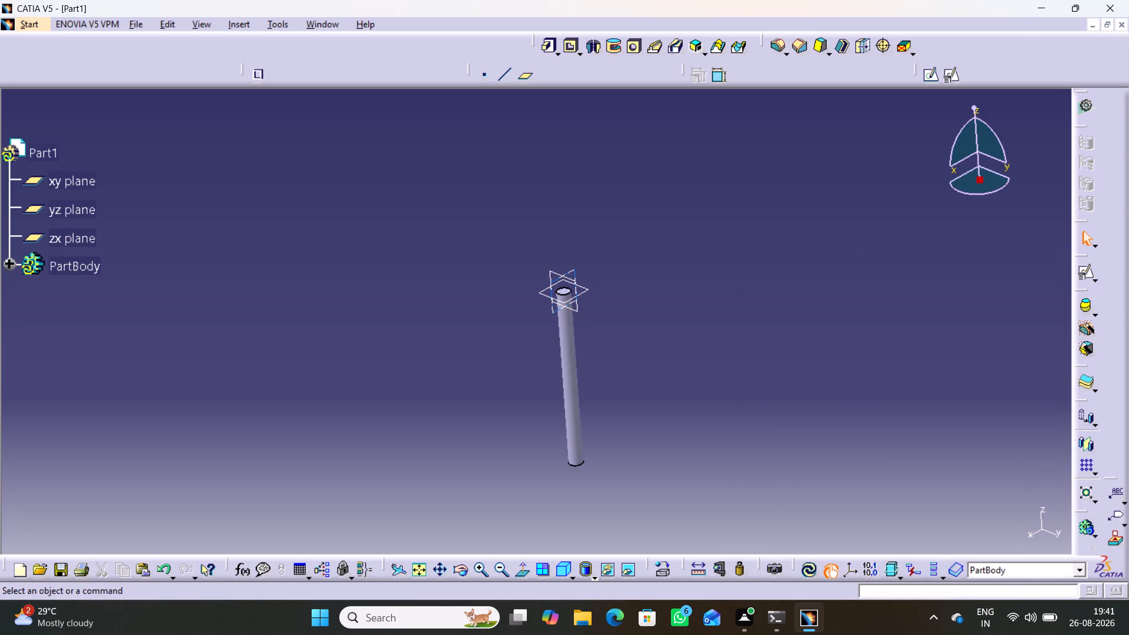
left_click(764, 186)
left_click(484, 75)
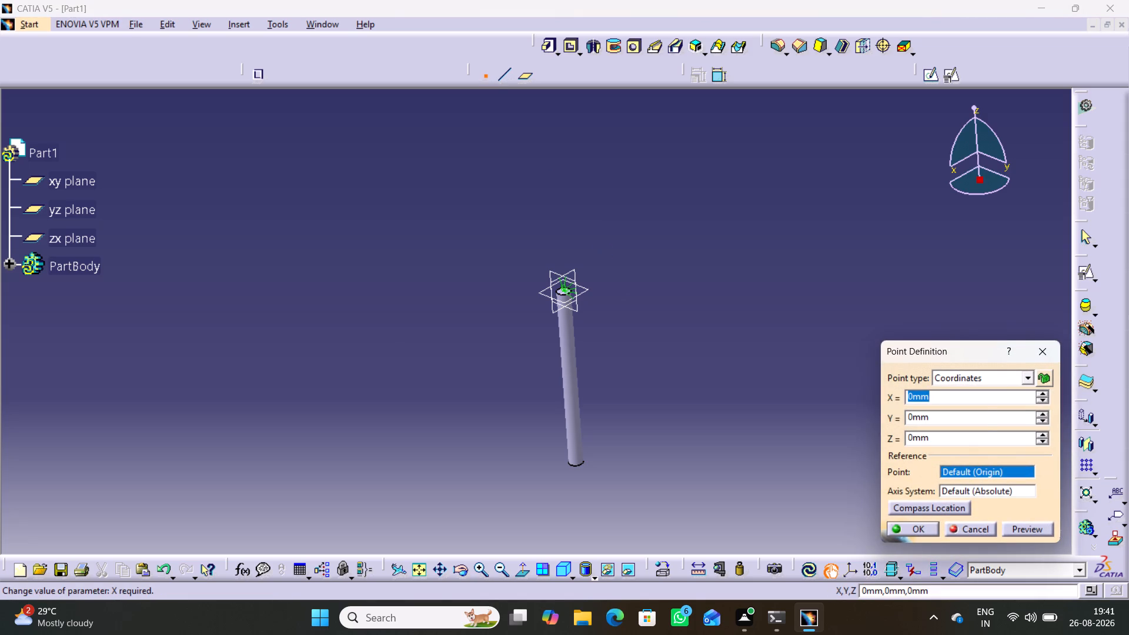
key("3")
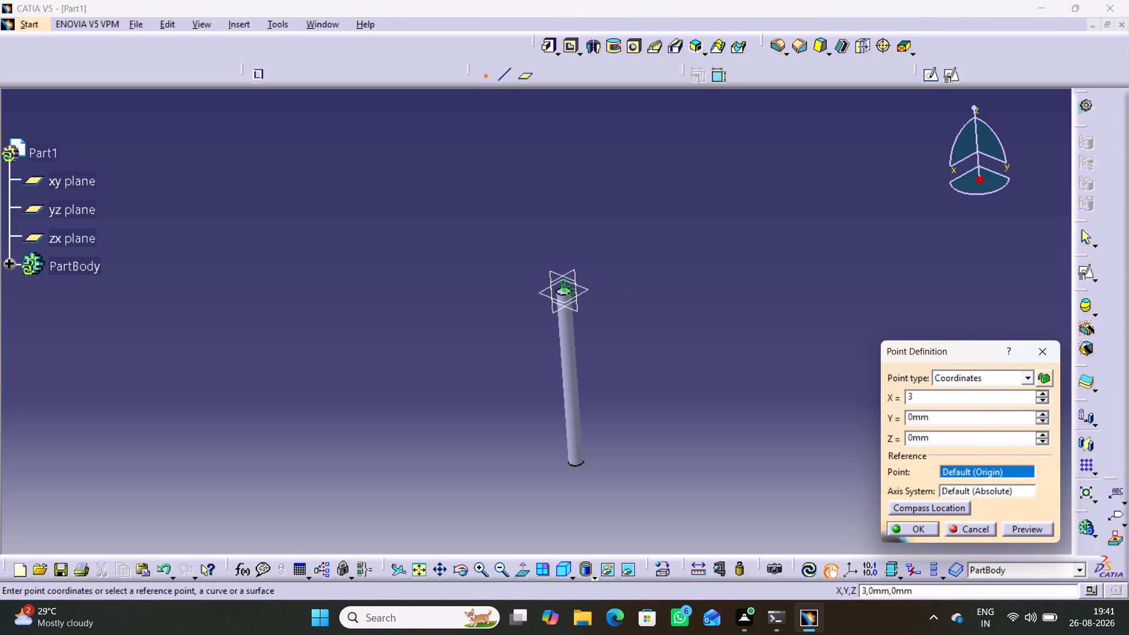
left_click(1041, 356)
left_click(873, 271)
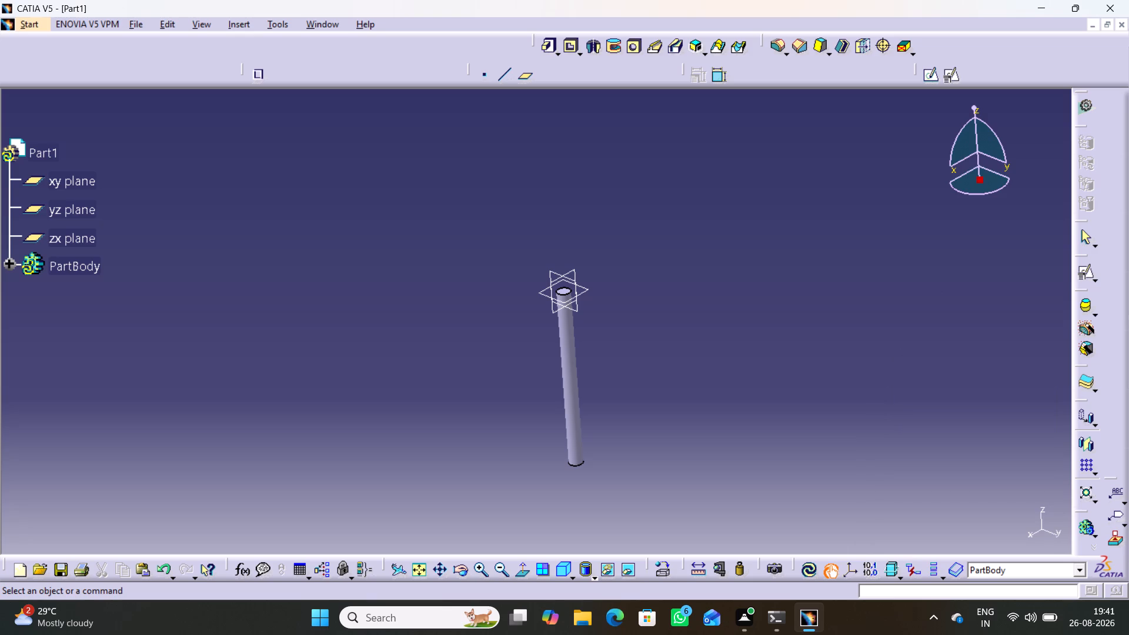
Switch the part to the Wireframe and Surface Design workbench.
left_click(1085, 105)
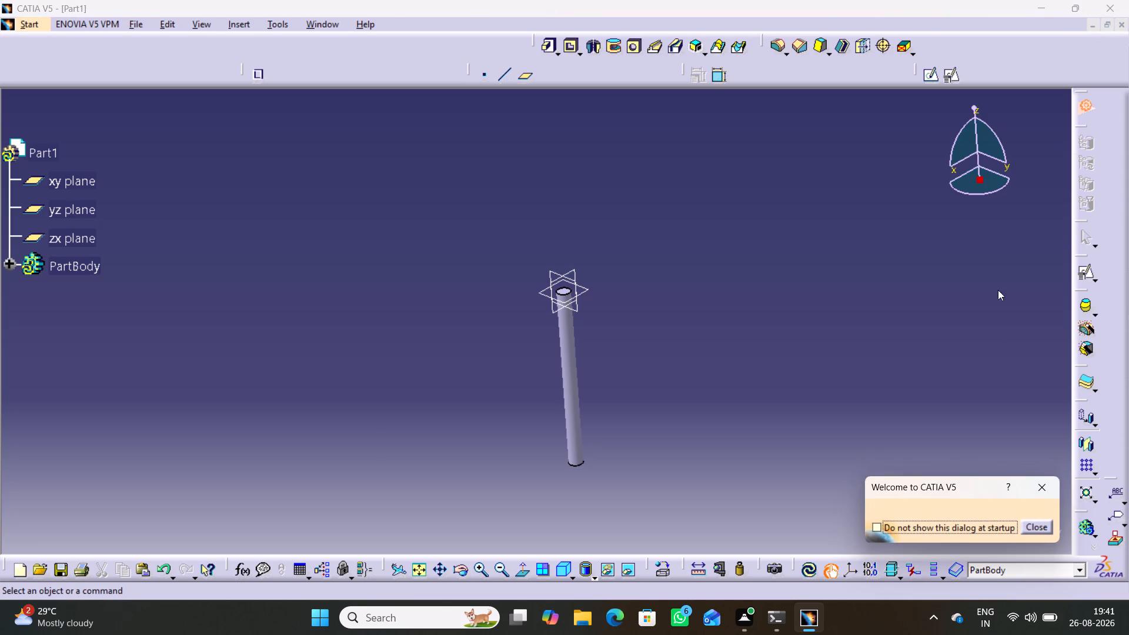
left_click(1041, 486)
middle_click_drag(771, 375, 789, 349)
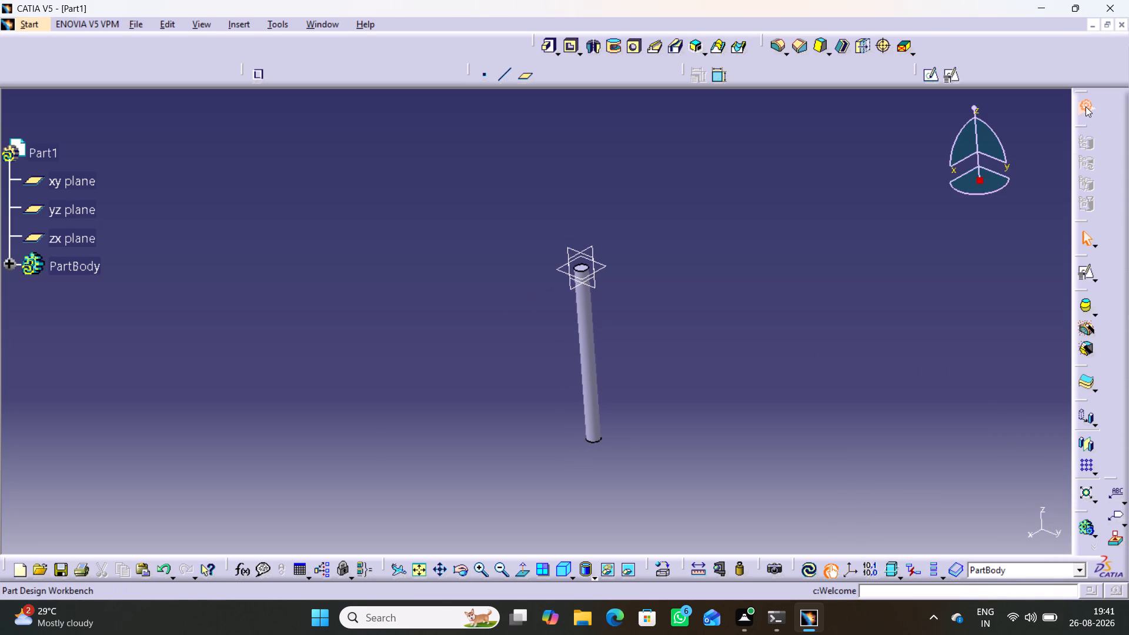
left_click(416, 159)
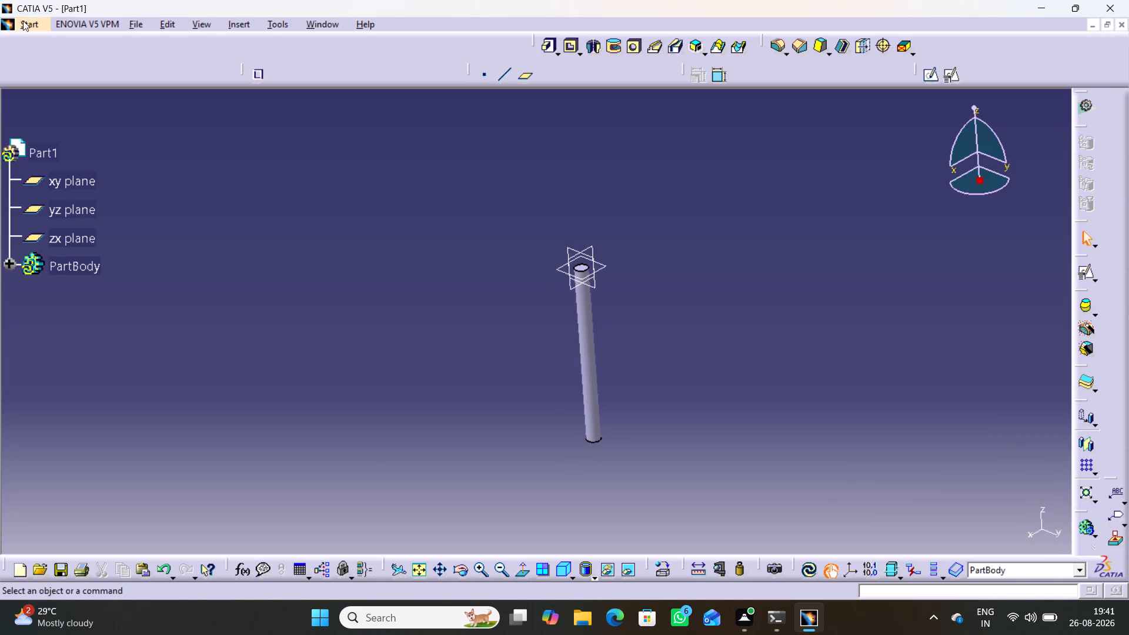
left_click(23, 21)
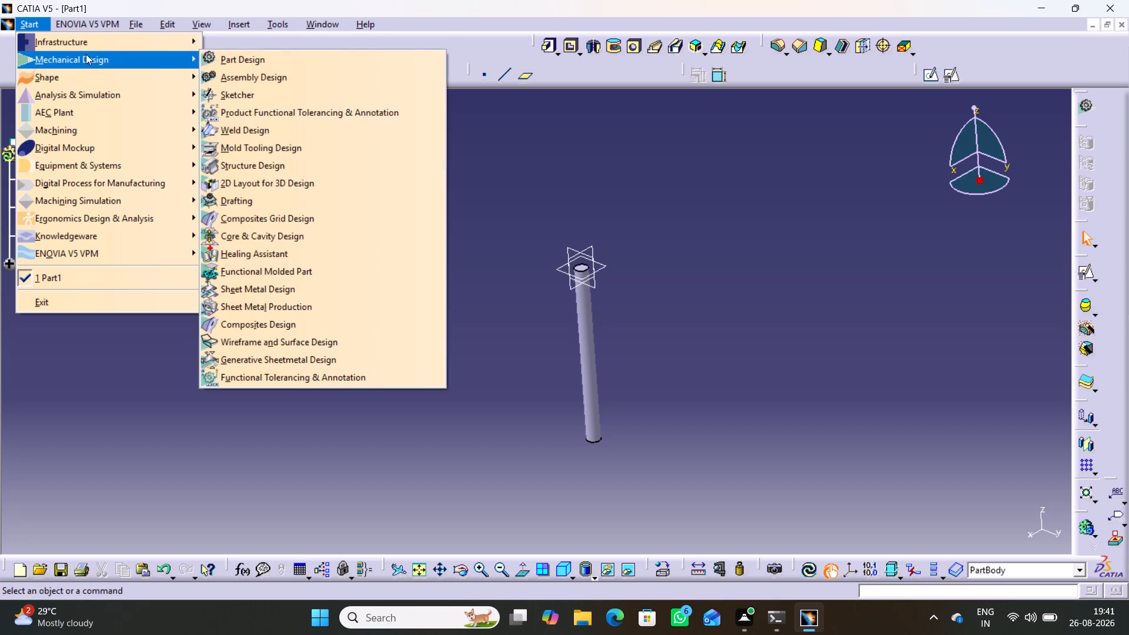
left_click(255, 340)
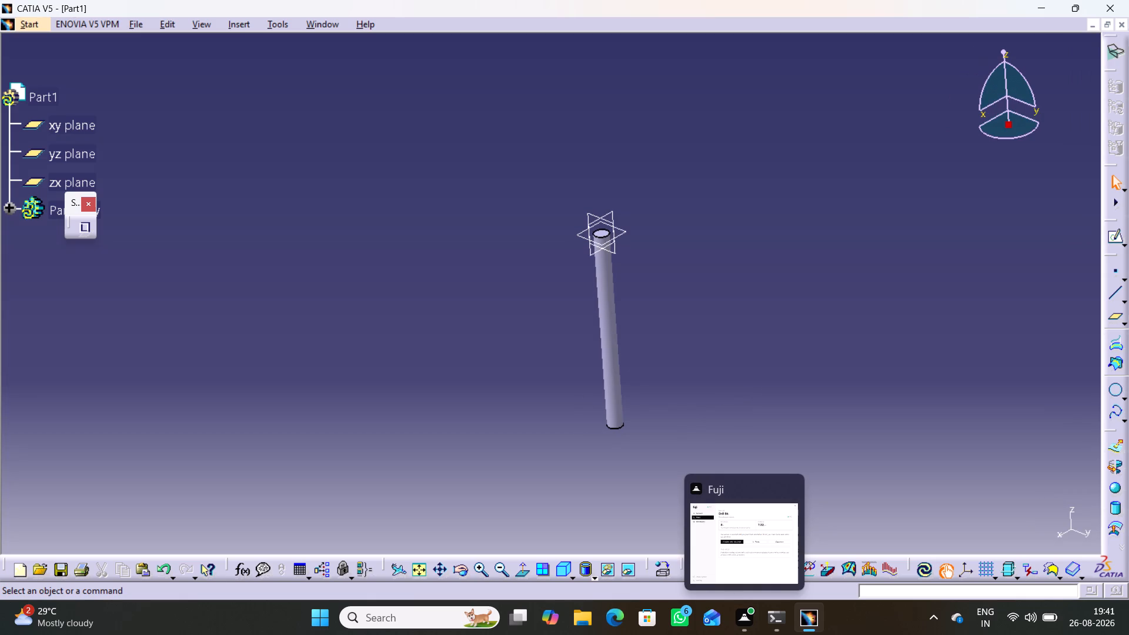
Start a center-and-radius circle and create its center point at X 3 mm, Y 0 mm, Z 0 mm.
left_click(1116, 269)
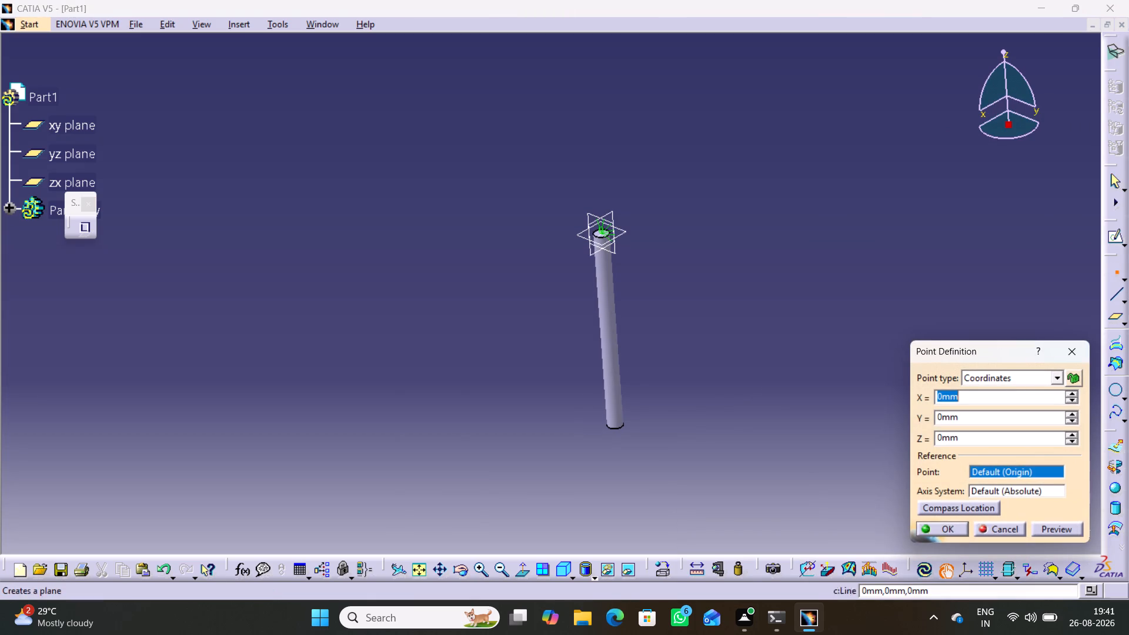
left_click(1063, 346)
left_click(1114, 390)
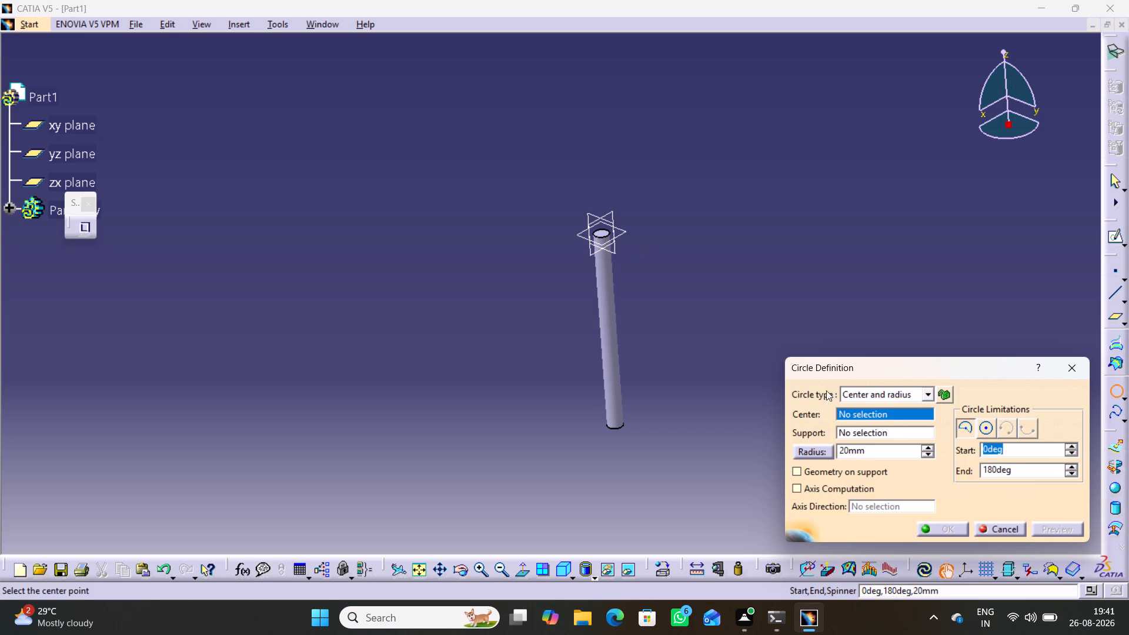
right_click(861, 412)
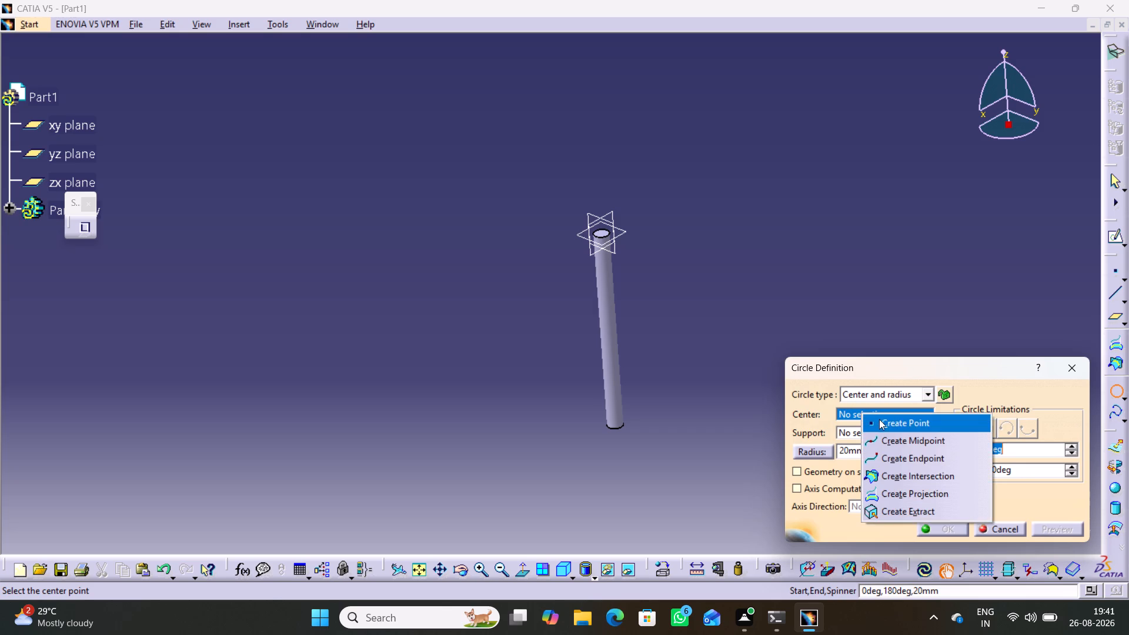
left_click(880, 420)
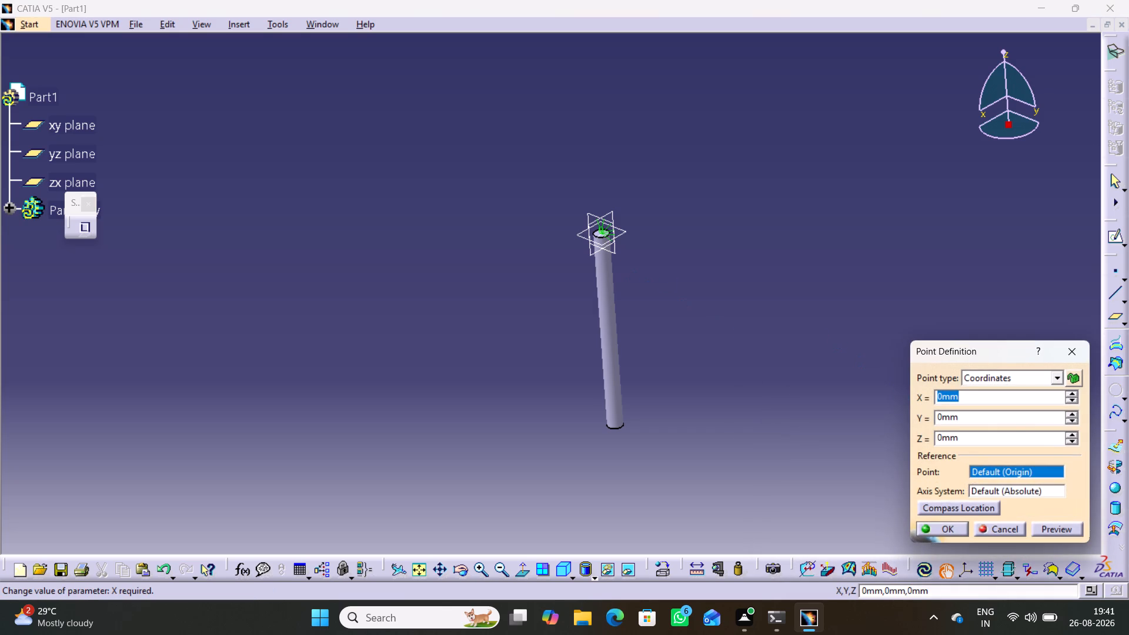
key("3")
left_click(831, 248)
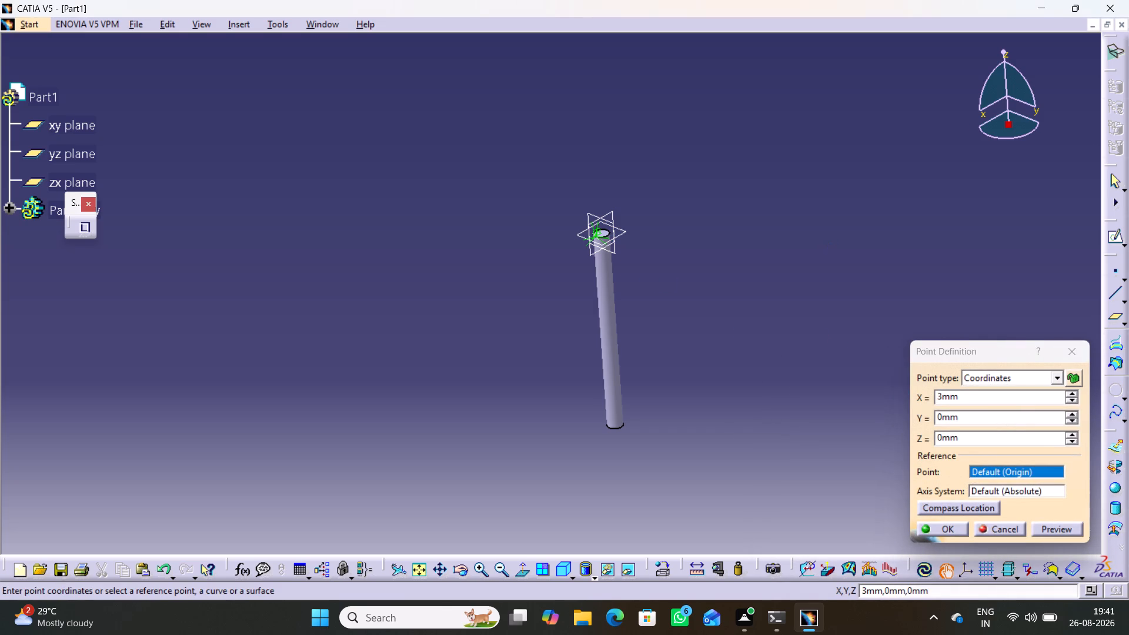
left_click(947, 529)
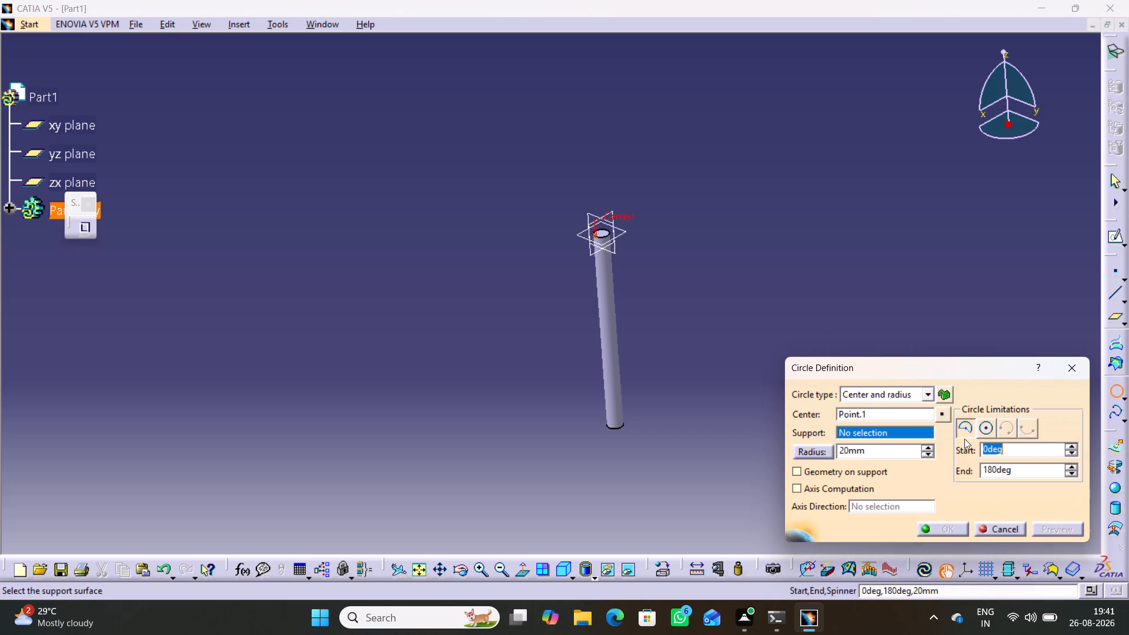
Finish it as a whole circle supported on the zx plane with a radius of 4 mm.
left_click(986, 430)
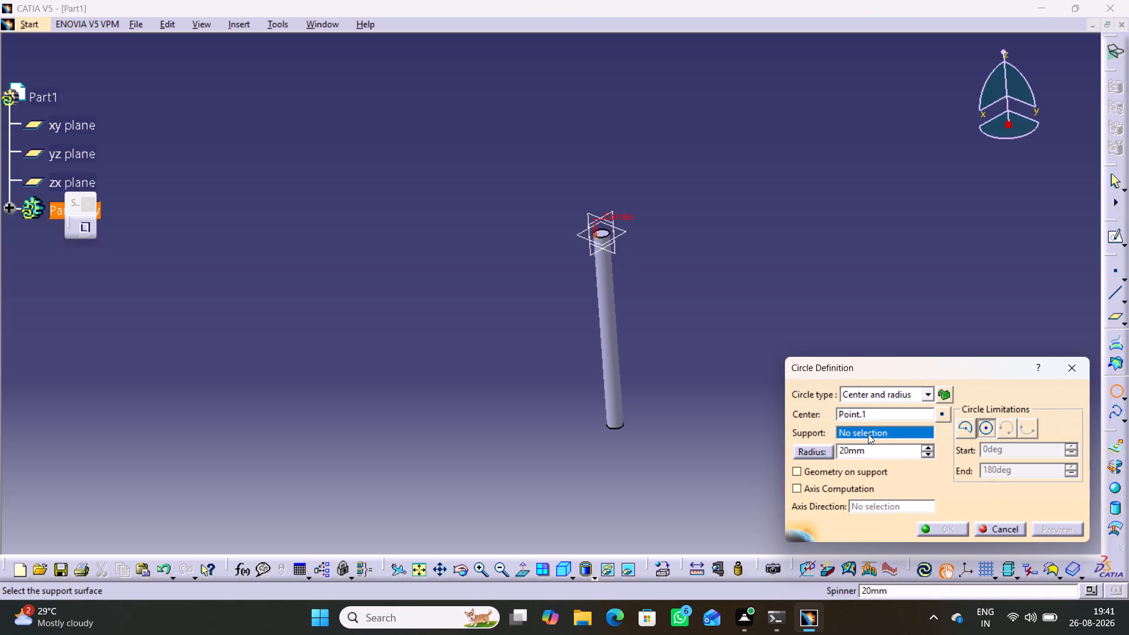
right_click(868, 433)
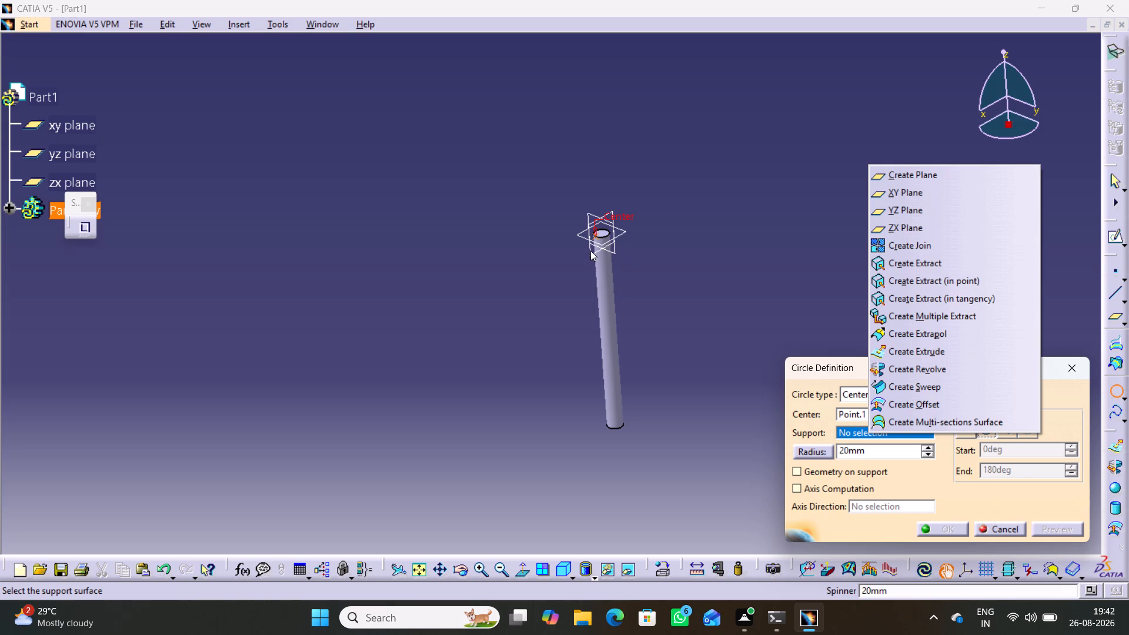
left_click(826, 256)
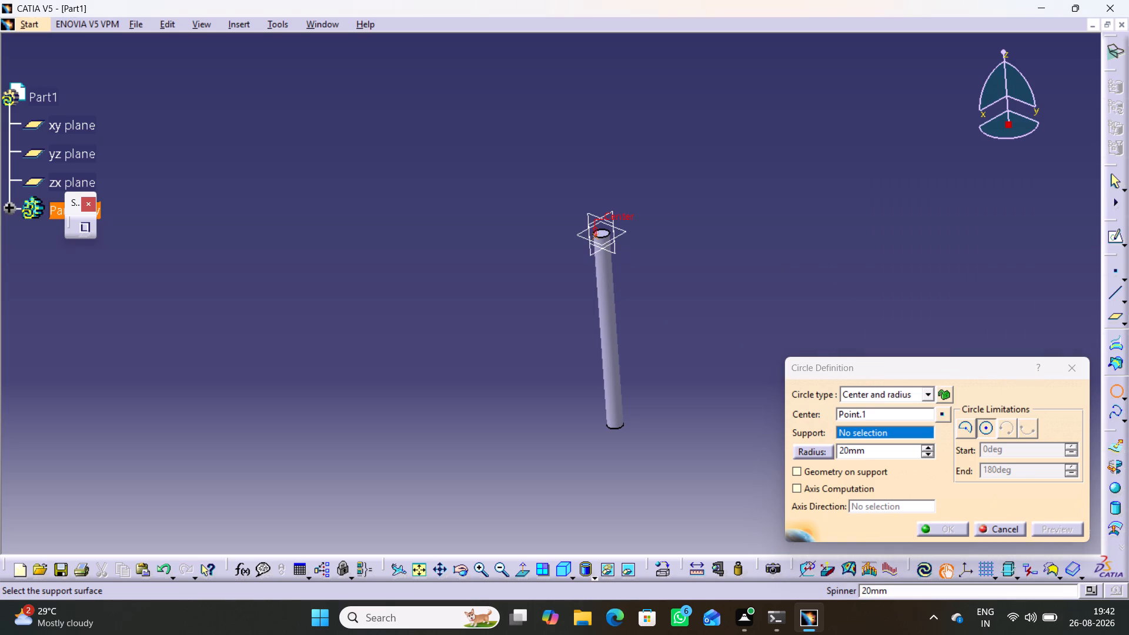
left_click(588, 252)
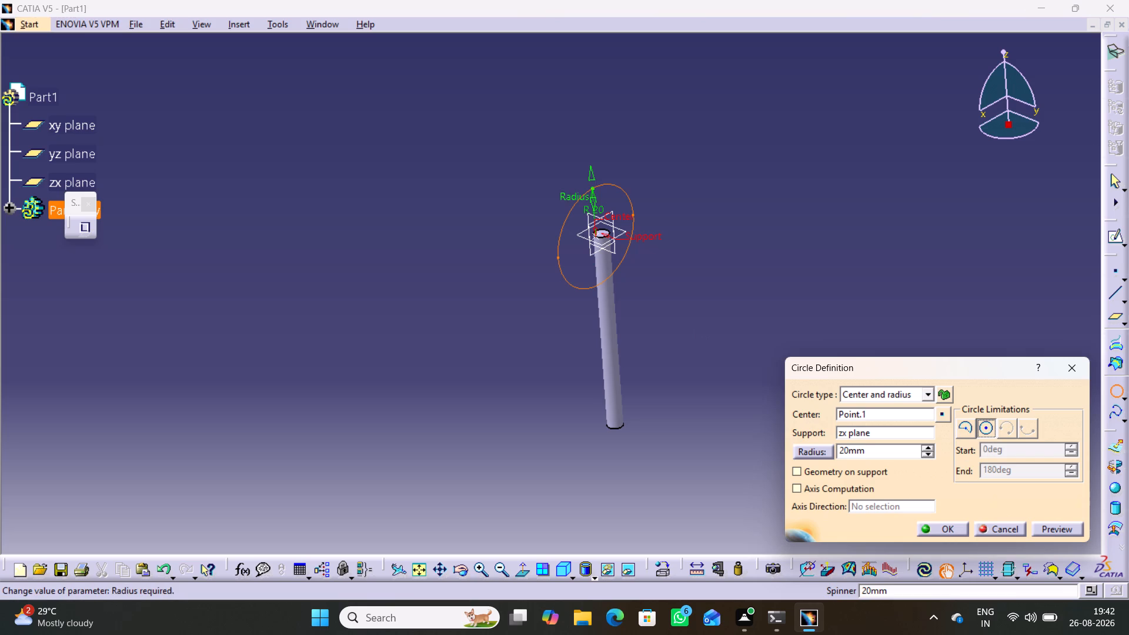
left_click_drag(882, 452, 827, 454)
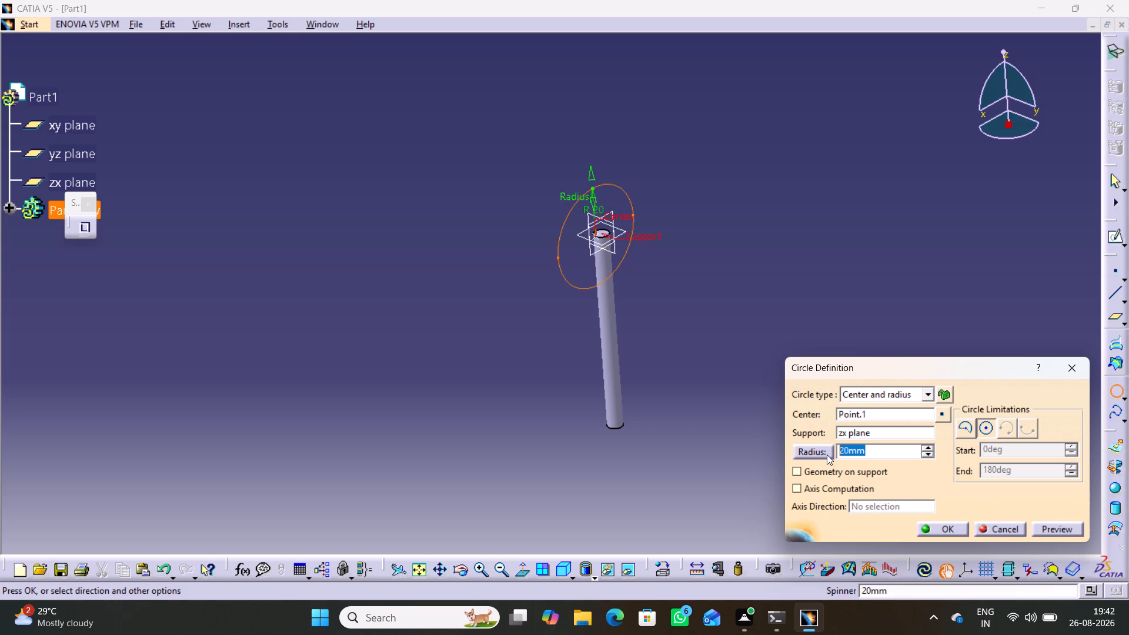
key("4")
left_click(740, 270)
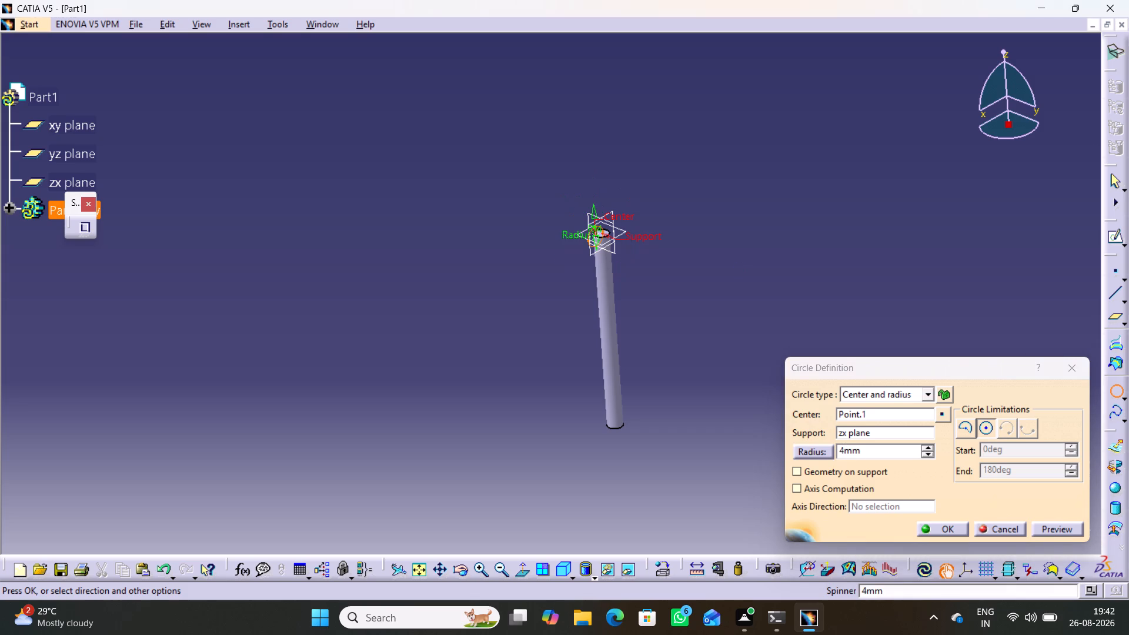
left_click(947, 531)
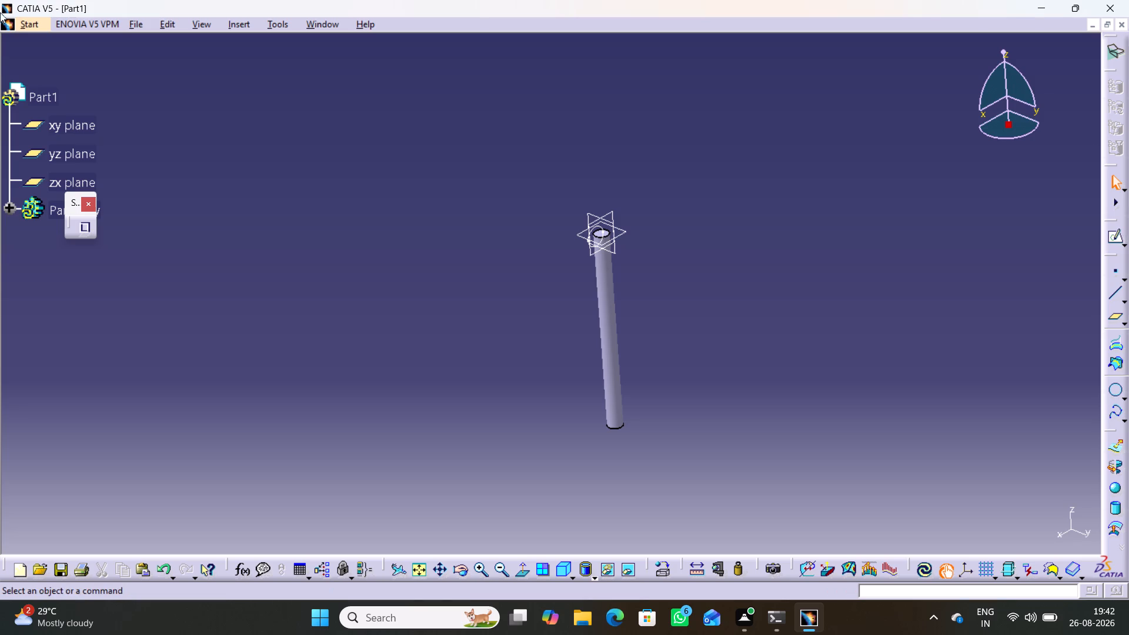
Switch the part back to the Part Design workbench.
left_click(38, 22)
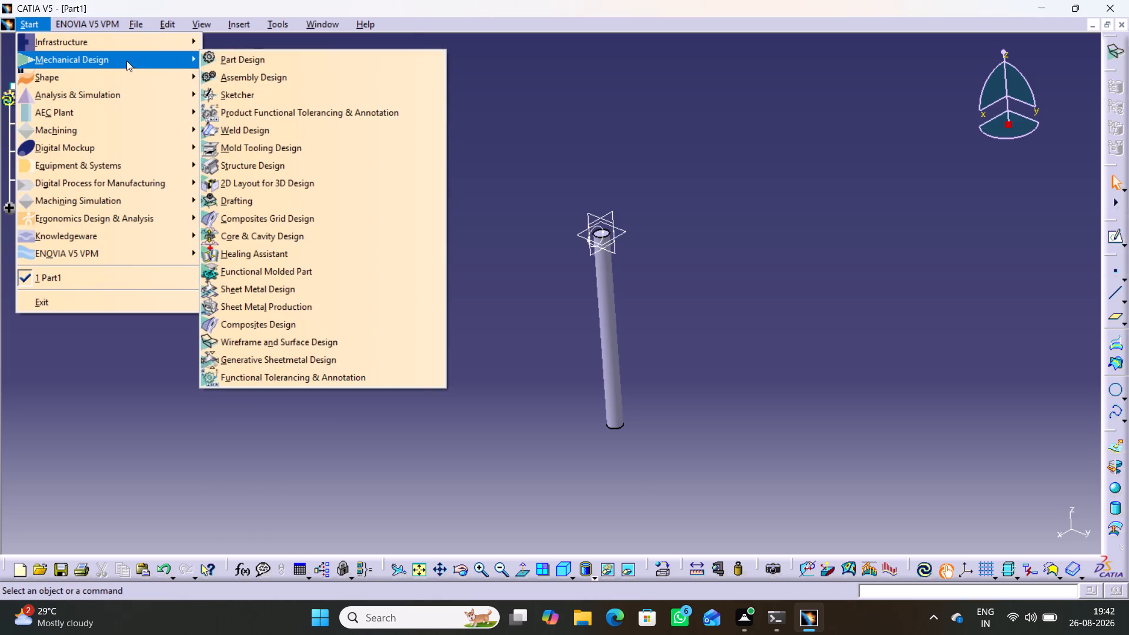
left_click(231, 63)
Hide the xy, yz and zx reference planes.
middle_click_drag(676, 341, 668, 296)
right_click(676, 341)
middle_click_drag(695, 337, 687, 307)
right_click(695, 337)
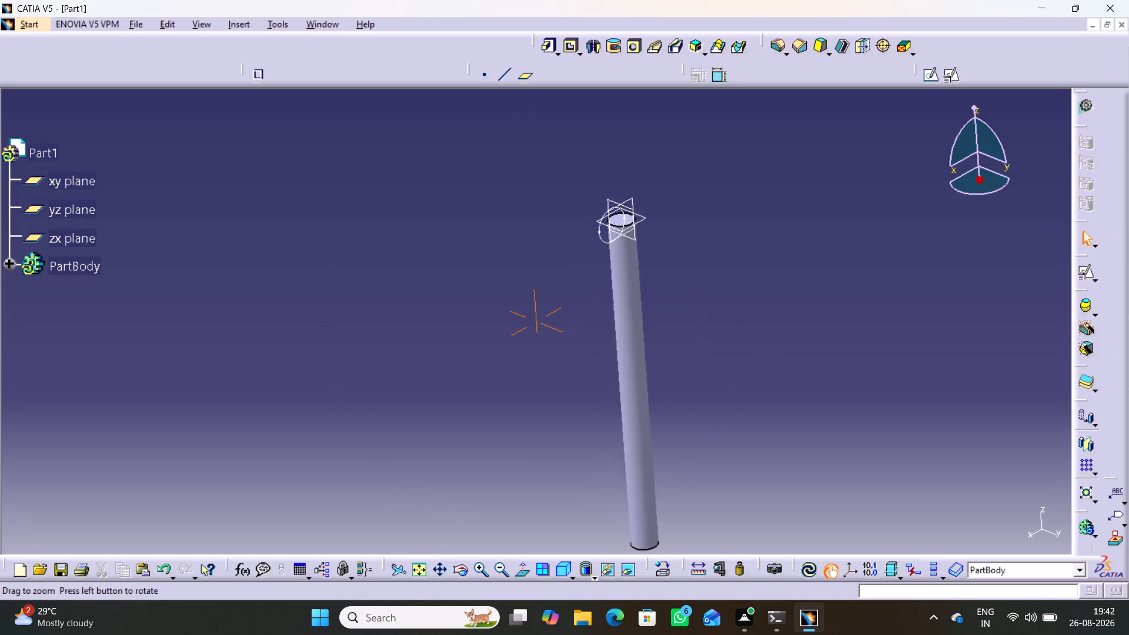
middle_click_drag(687, 307, 686, 298)
middle_click_drag(711, 295, 581, 272)
right_click(581, 318)
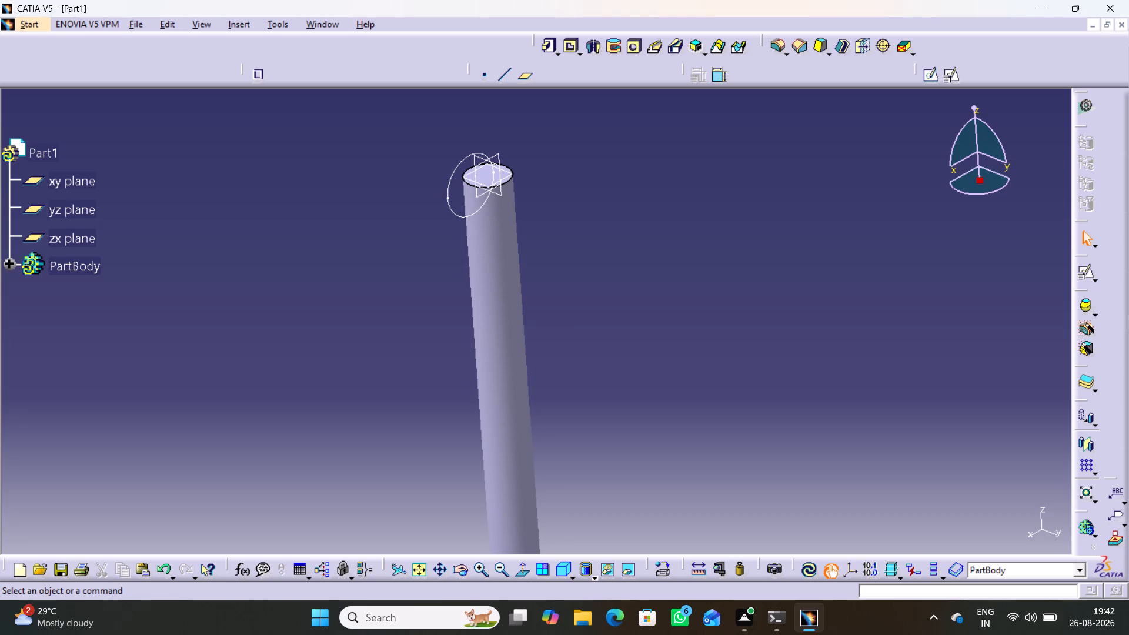
left_click(88, 242)
left_click(74, 216, "ctrl")
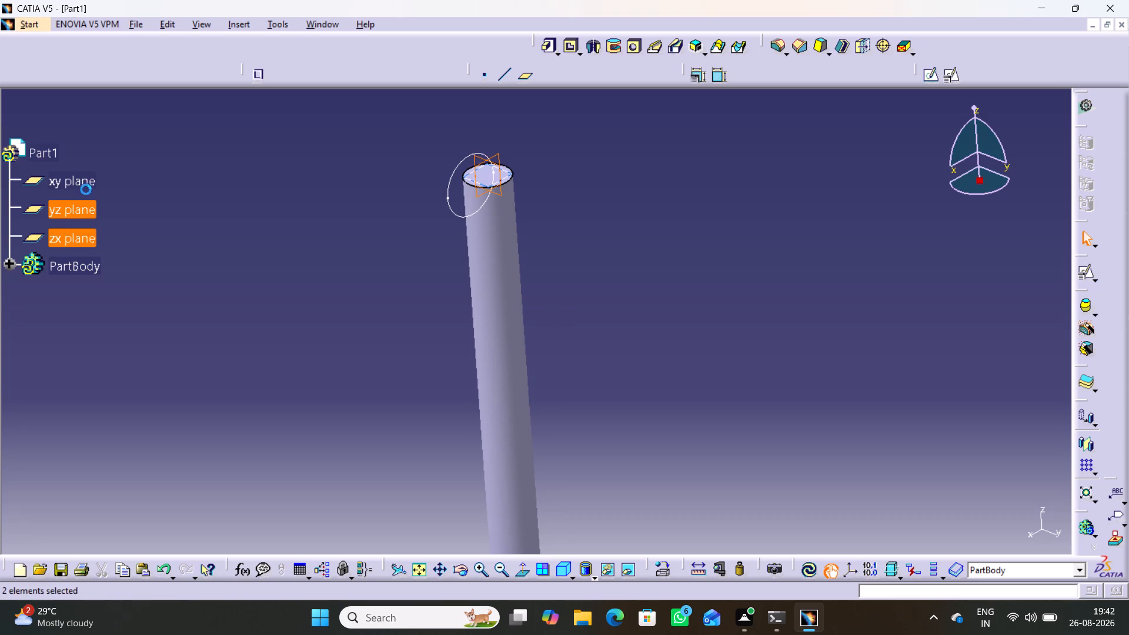
left_click(86, 189, "ctrl")
right_click(83, 179)
left_click(122, 225)
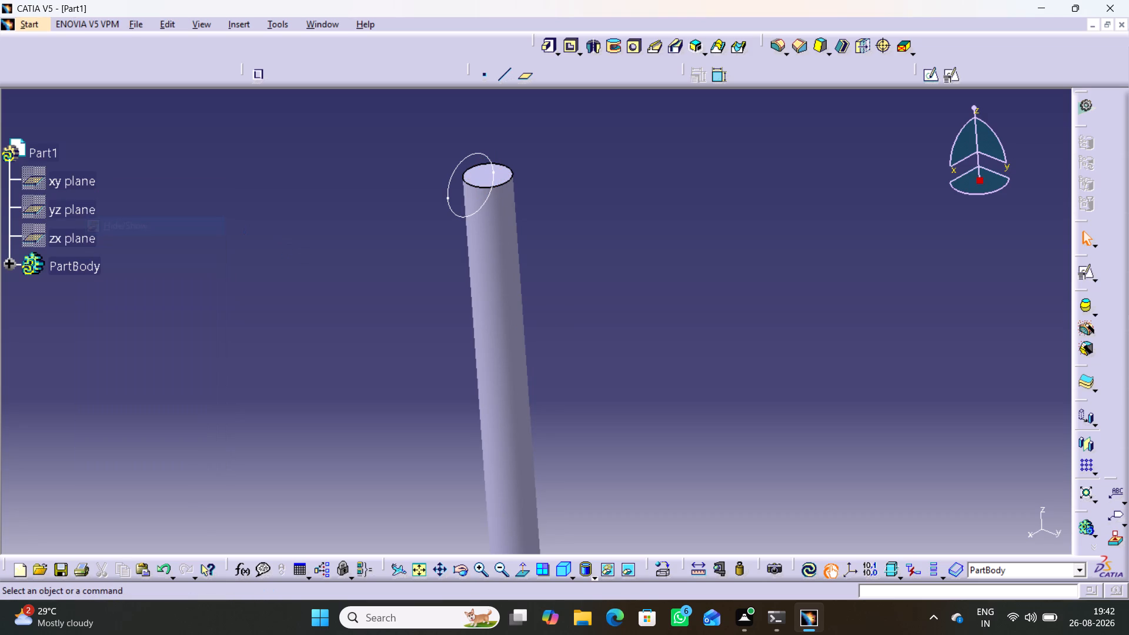
left_click(302, 255)
Start a helix curve using the helix command and create its starting point at X 3 mm, Y 0 mm, Z 0 mm.
scroll(575, 335, "up", 2)
middle_click_drag(592, 341, 603, 395)
right_click(592, 341)
middle_click_drag(617, 400, 597, 315)
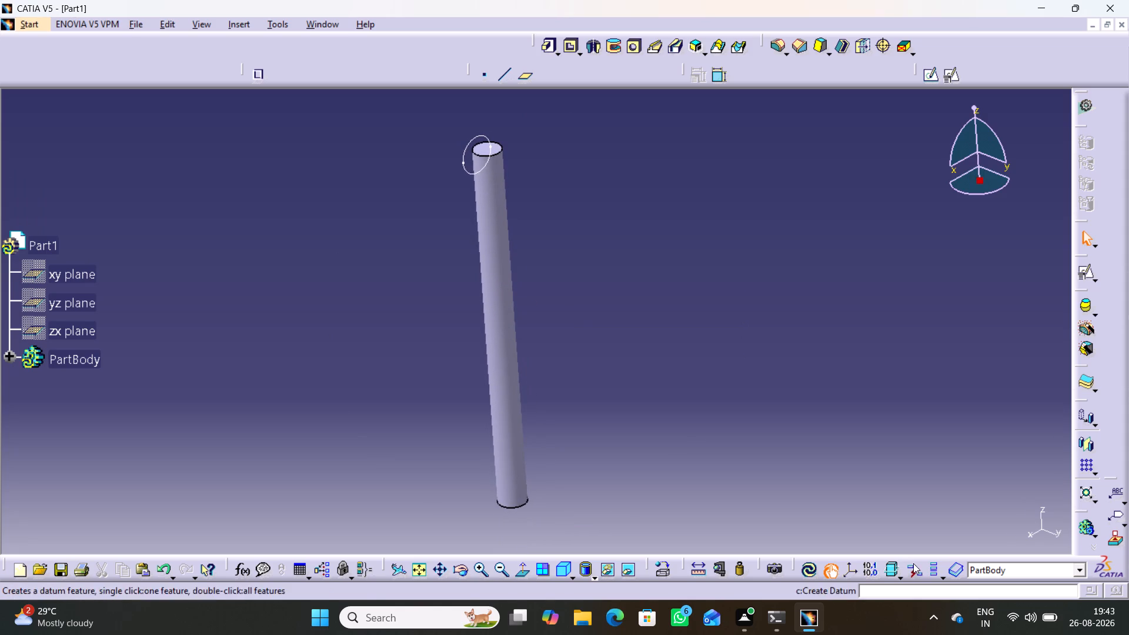
left_click(929, 595)
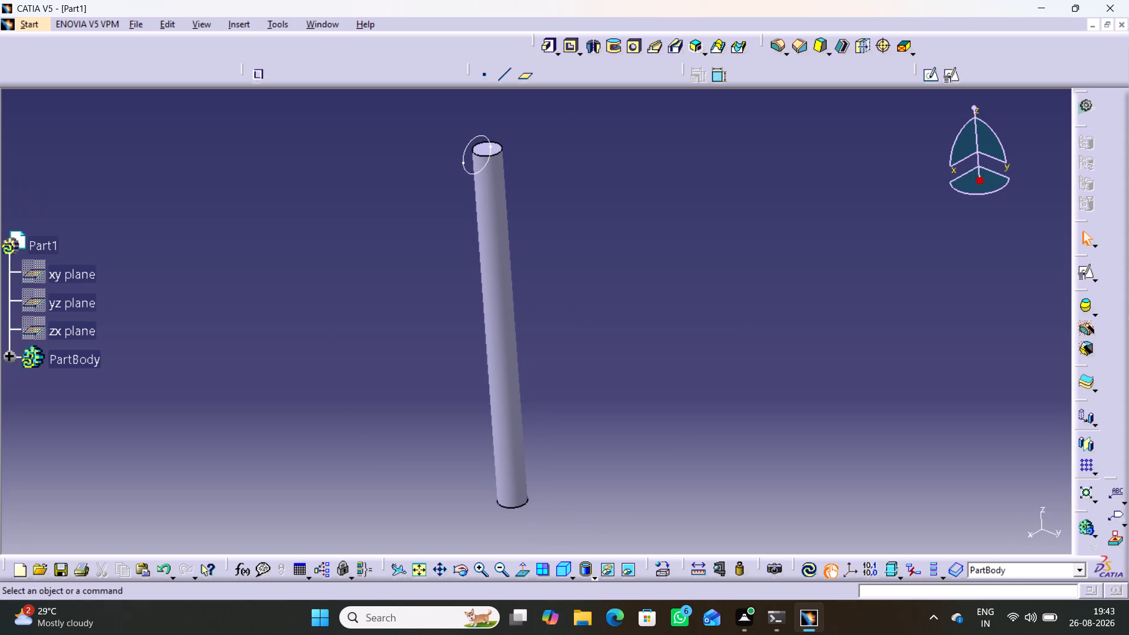
key("c")
type(":helix")
key("Return")
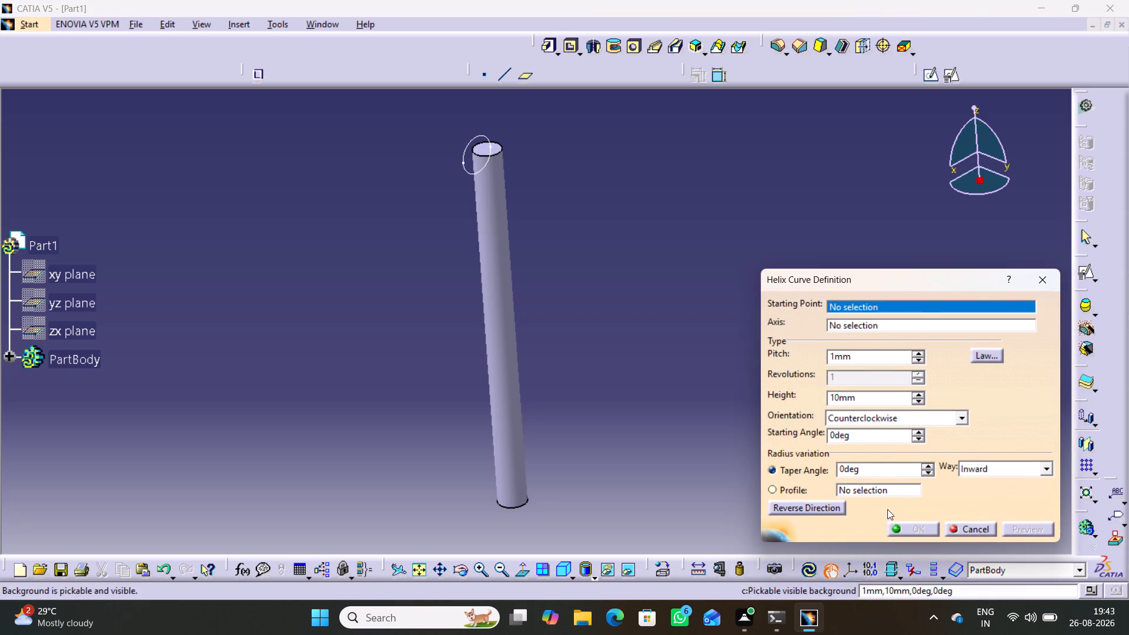
left_click(856, 306)
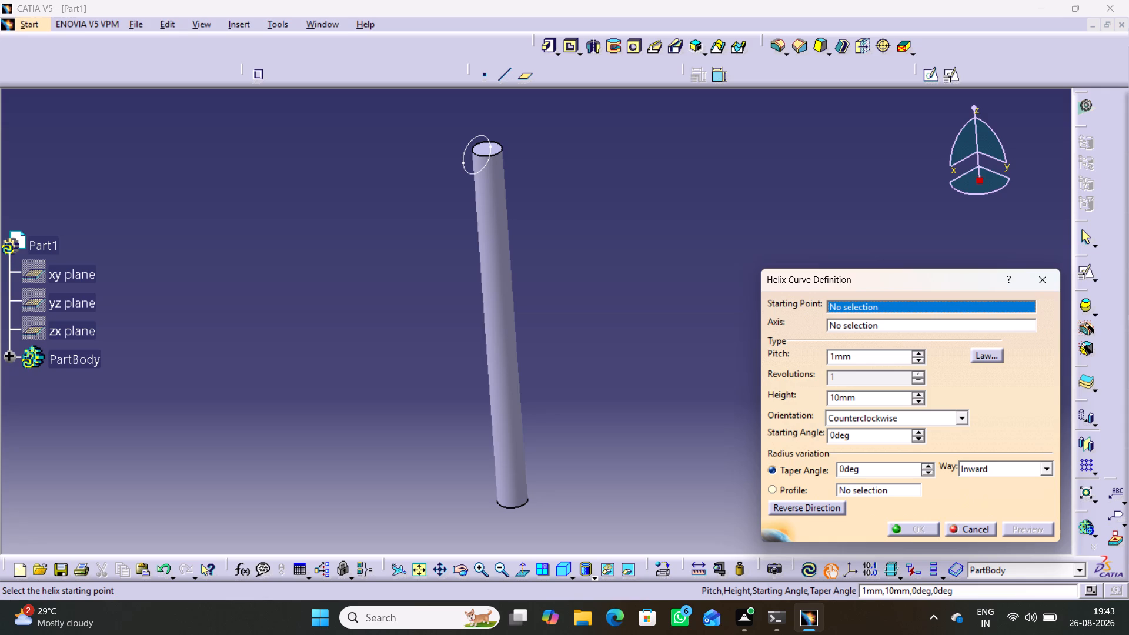
middle_click_drag(452, 278, 430, 307)
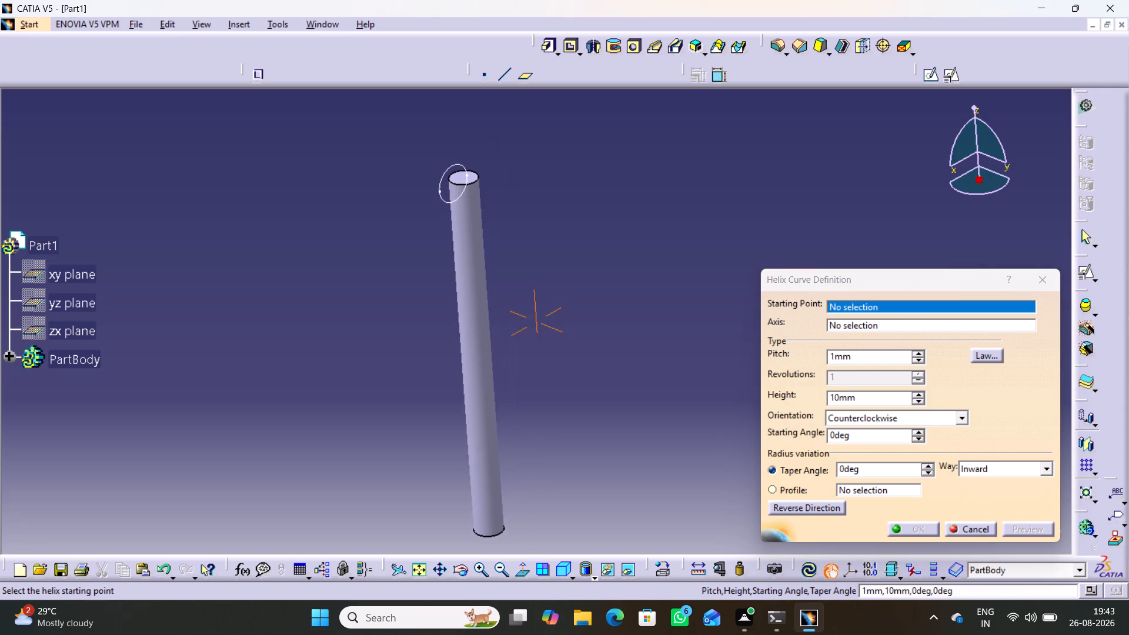
middle_click_drag(430, 307, 423, 313)
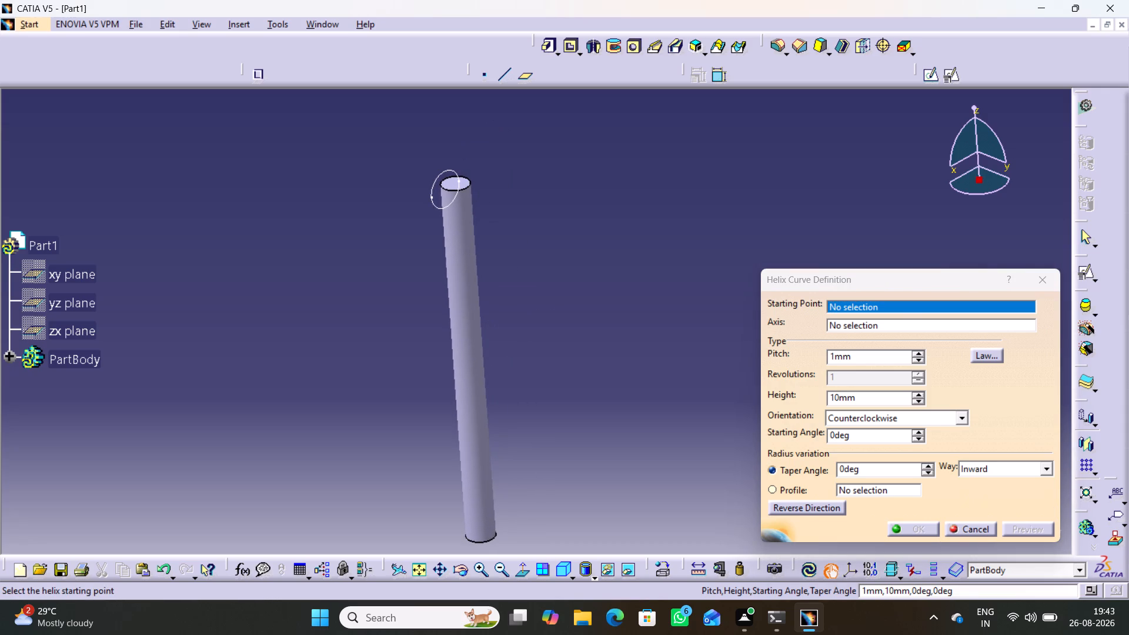
right_click(865, 307)
left_click(883, 316)
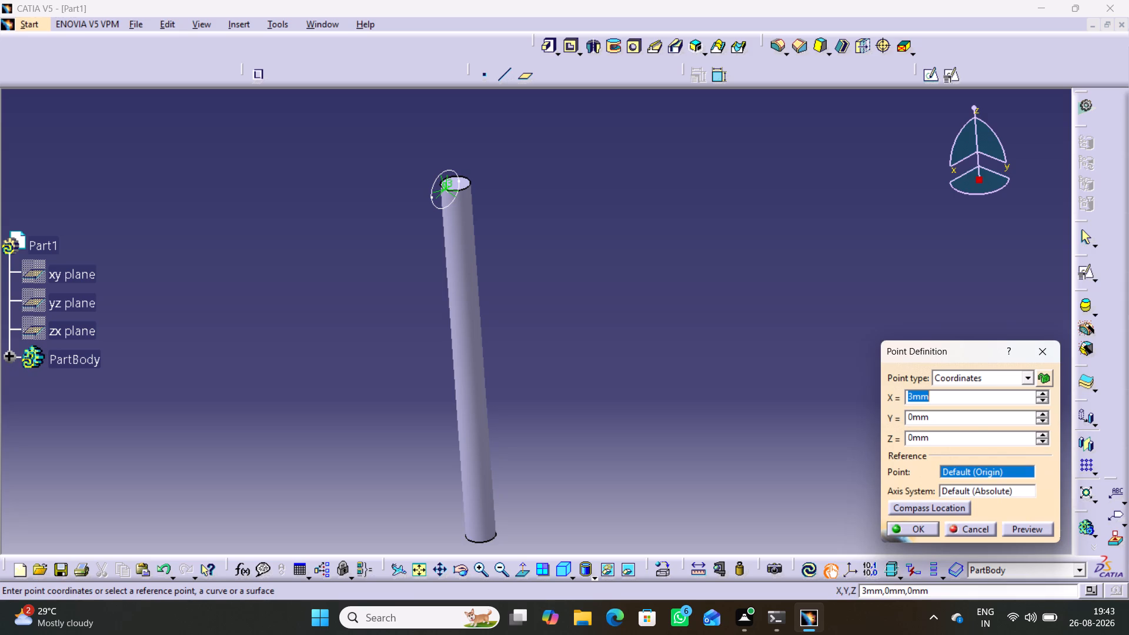
left_click(911, 527)
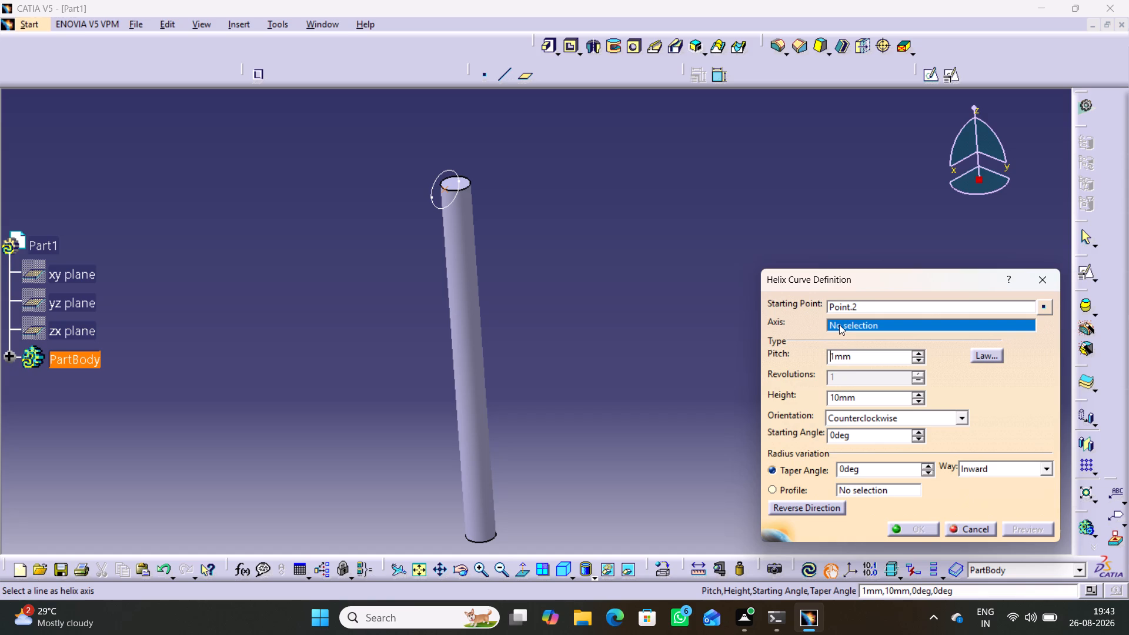
Define the helix about the Z axis in the reversed direction, with a 25 mm pitch and 60 mm height.
right_click(839, 325)
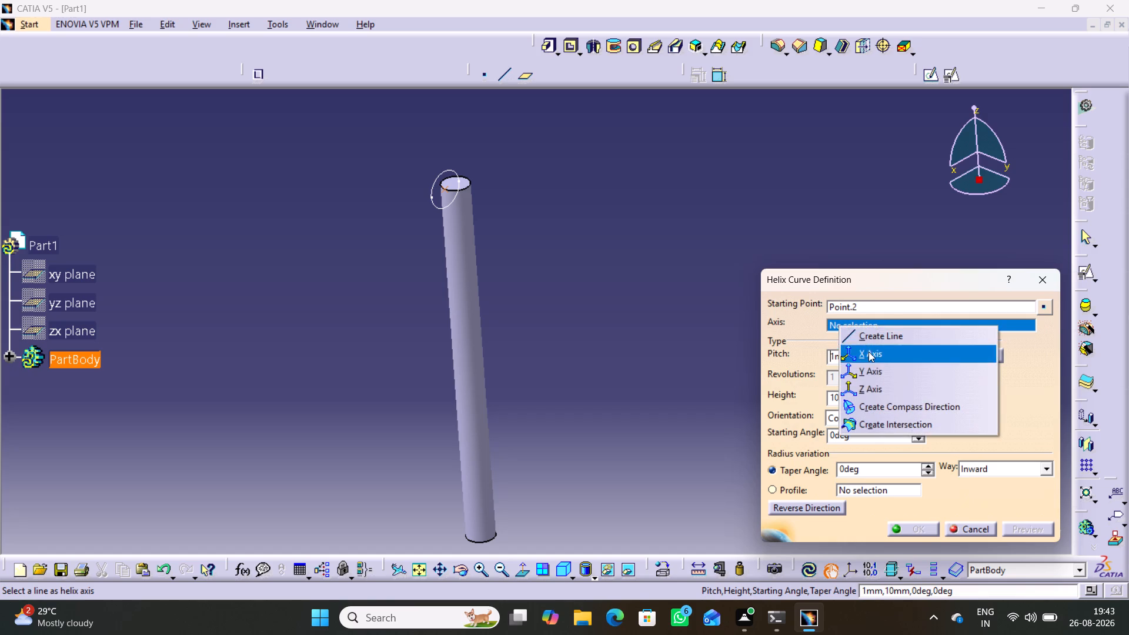
left_click(864, 385)
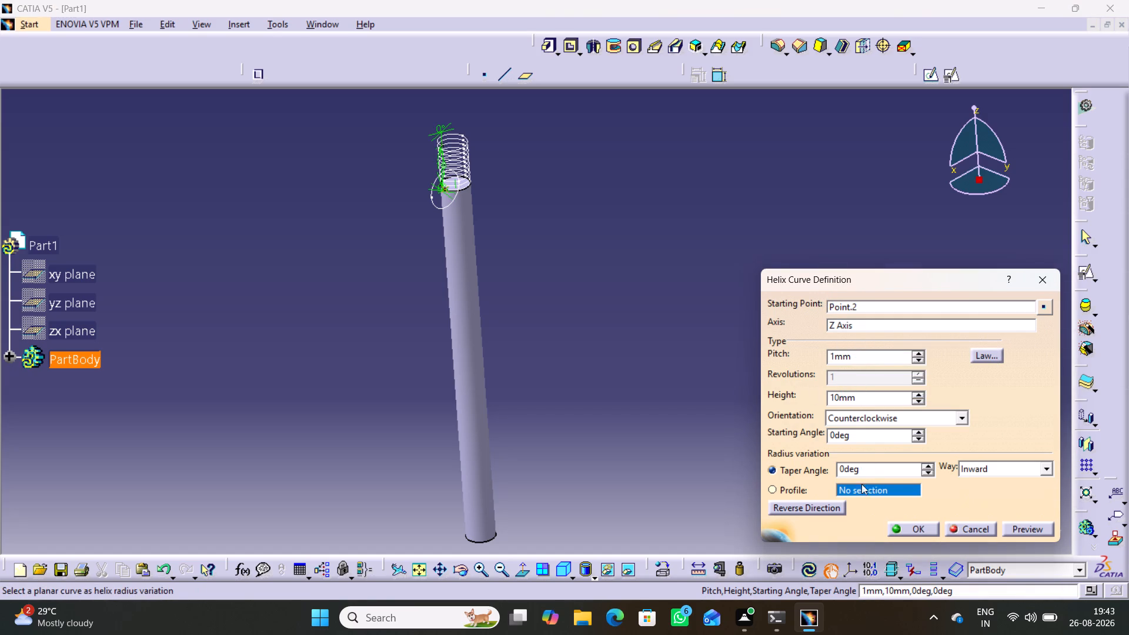
left_click(820, 507)
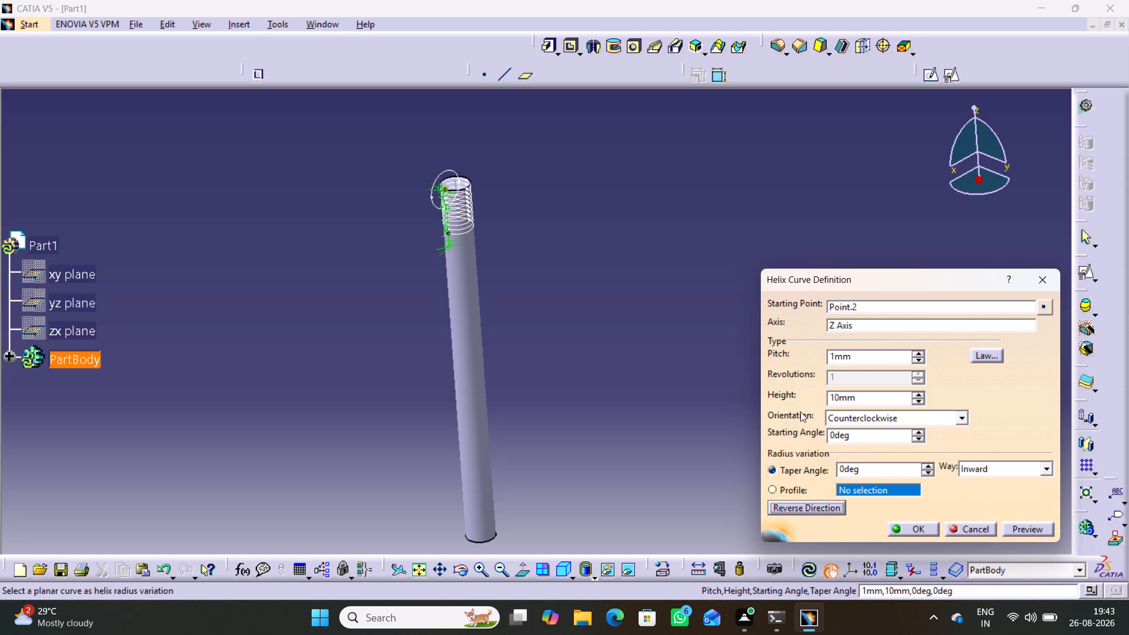
left_click(843, 380)
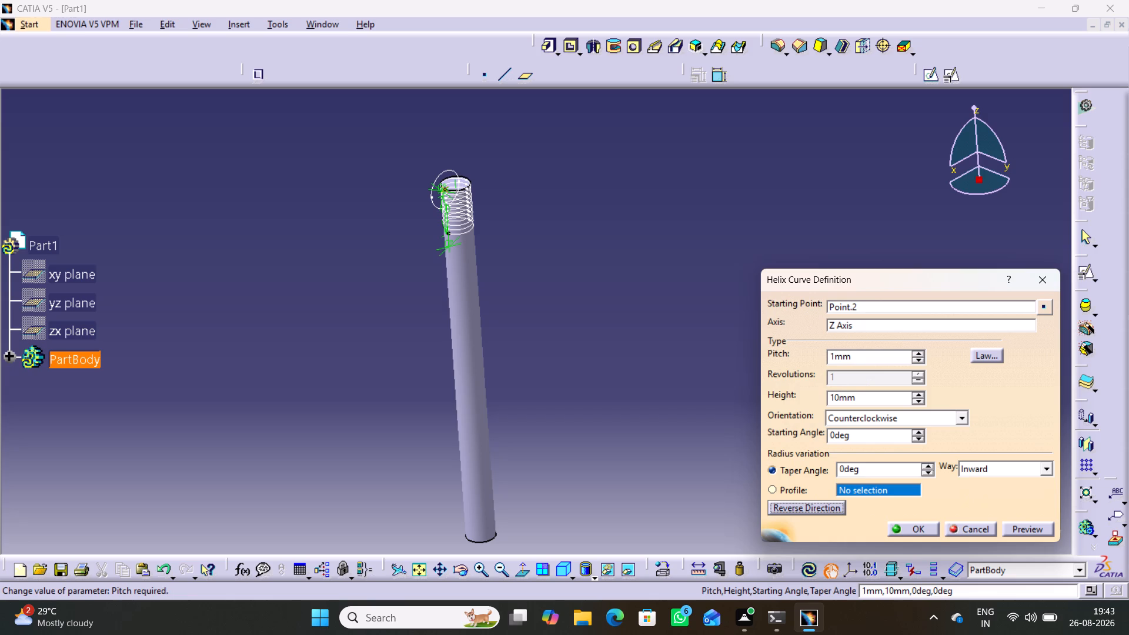
left_click_drag(861, 360, 823, 351)
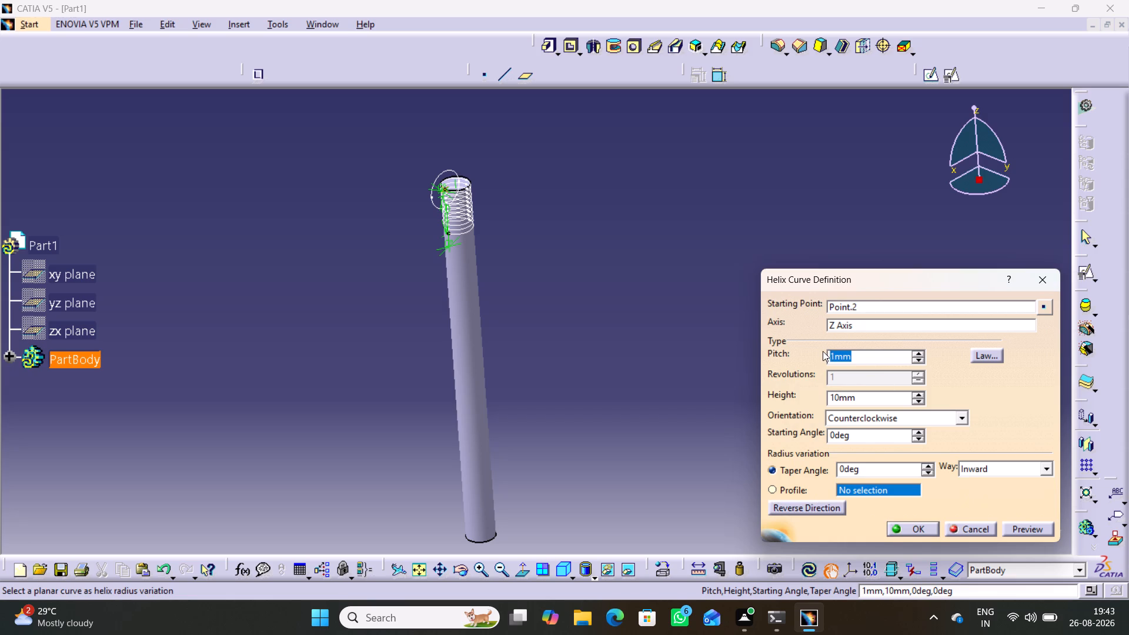
type("25")
left_click(692, 300)
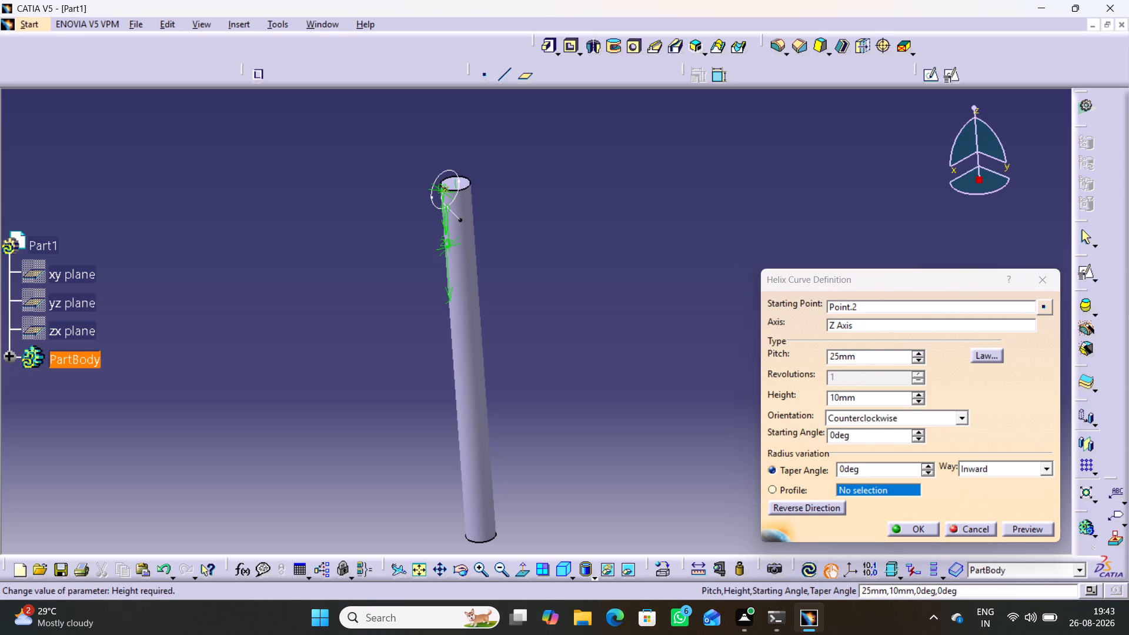
left_click_drag(868, 398, 814, 400)
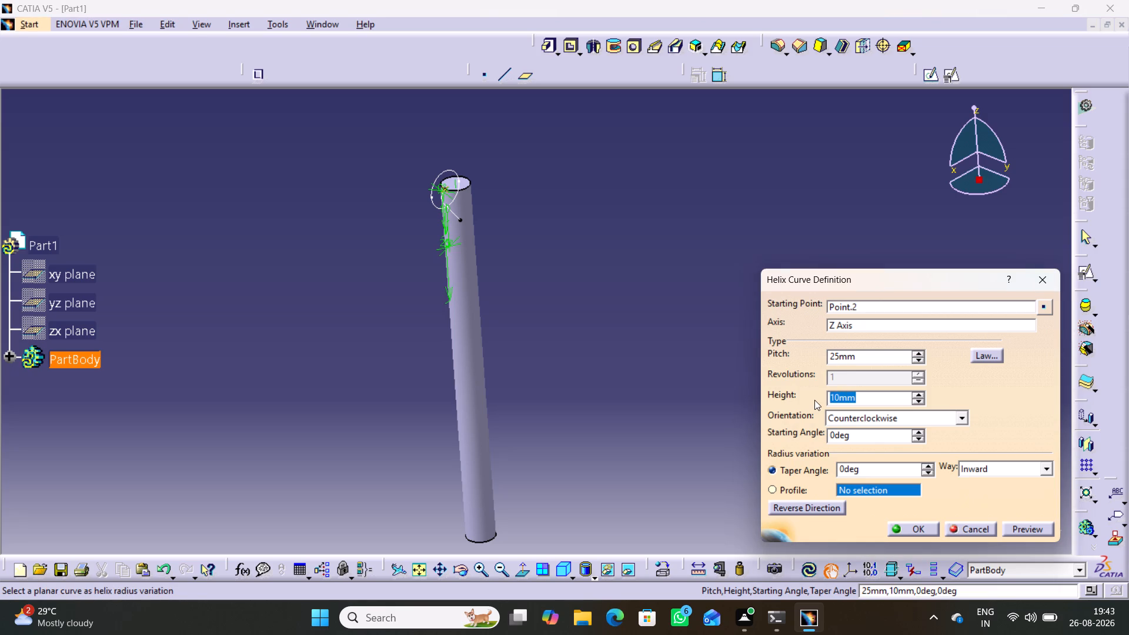
key("6")
key("0")
left_click(714, 290)
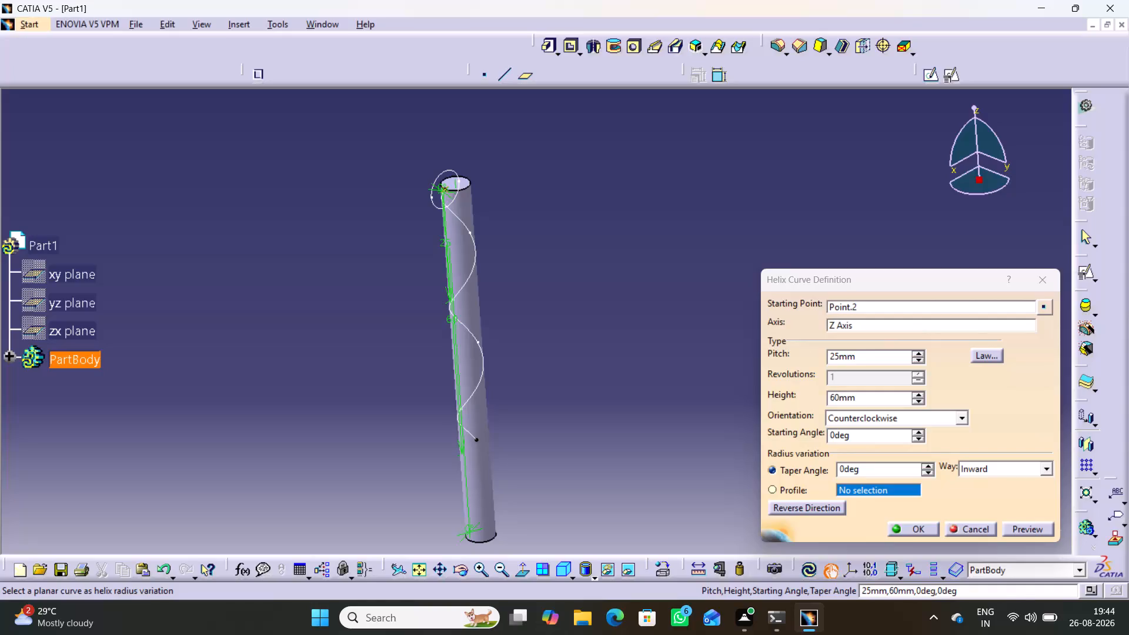
left_click(902, 528)
left_click(592, 313)
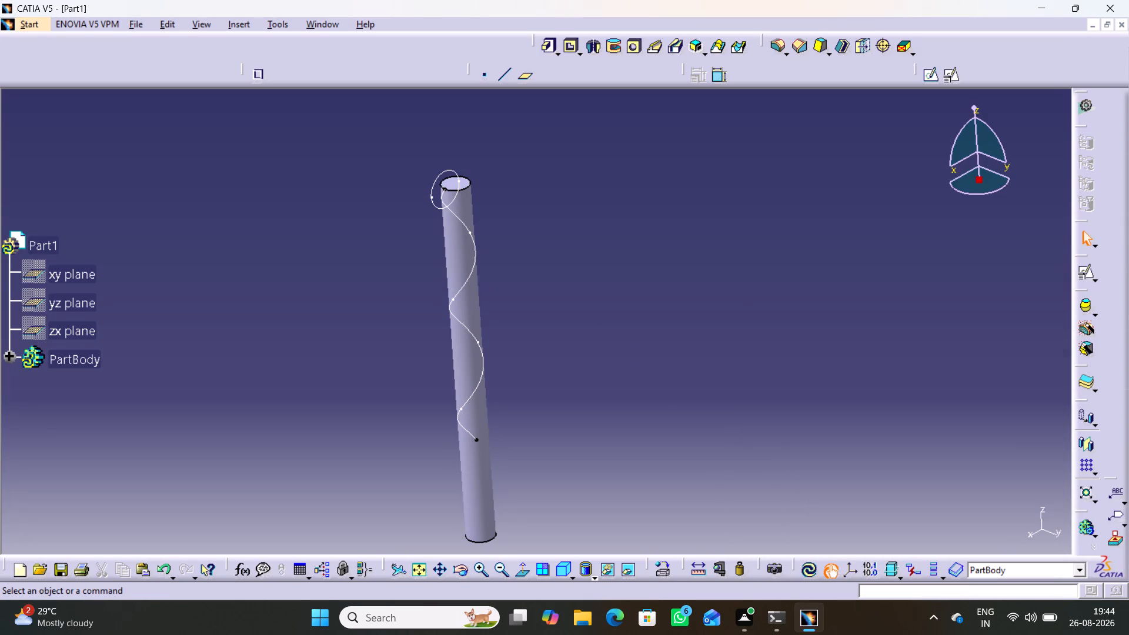
Cut a slot in the cylinder using the circle as profile and the helix as center curve, keeping angle control.
middle_click_drag(556, 344, 610, 331)
left_click(619, 294)
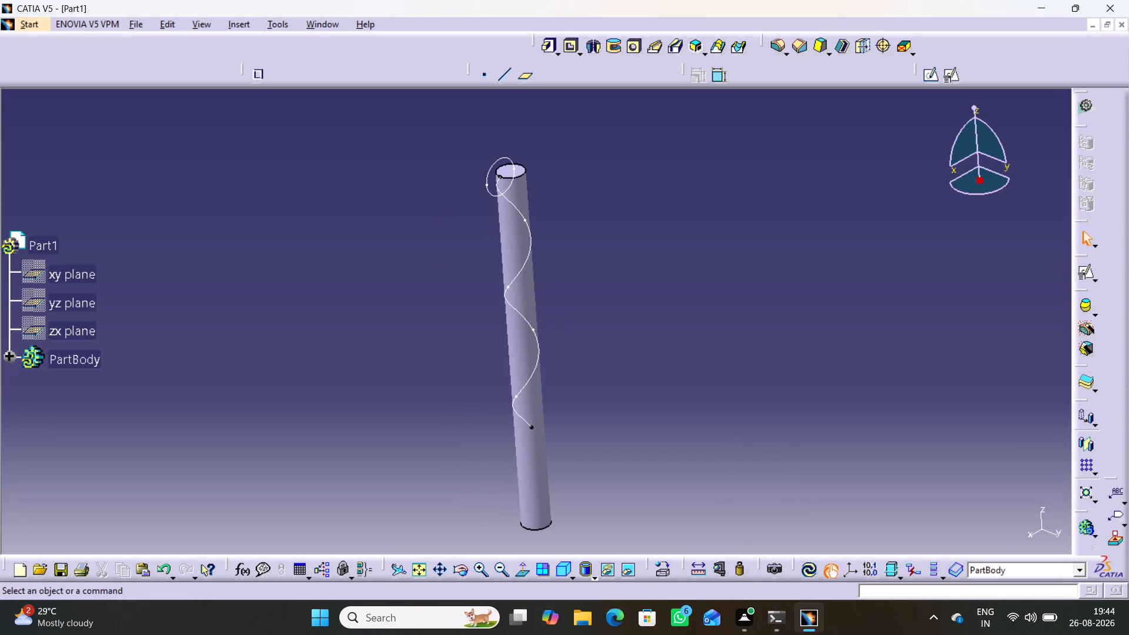
left_click(592, 198)
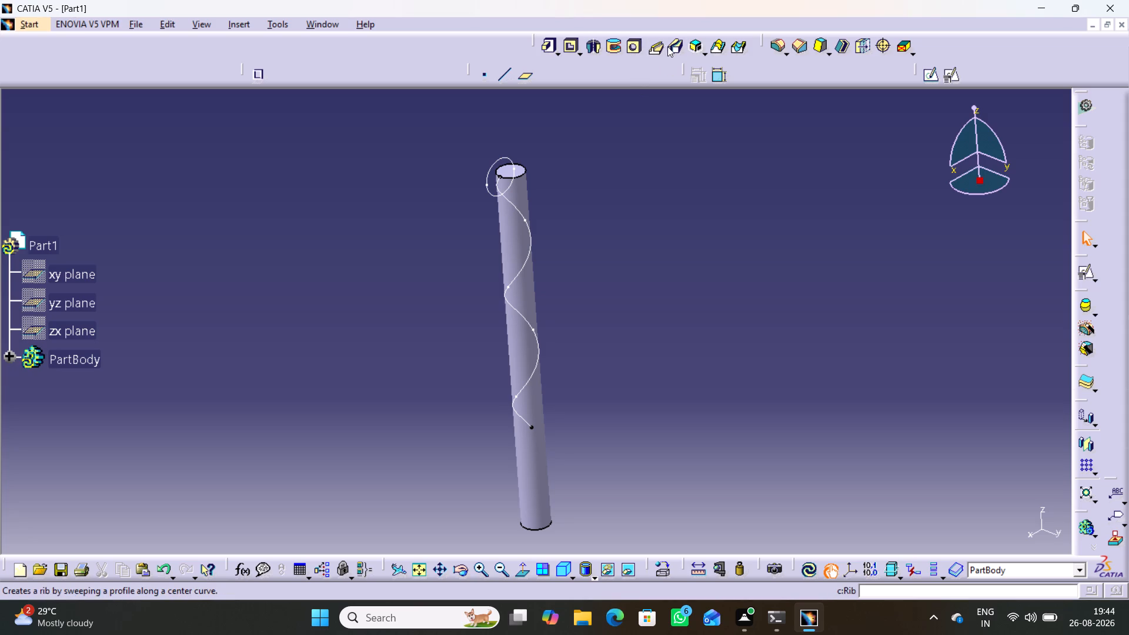
left_click(676, 46)
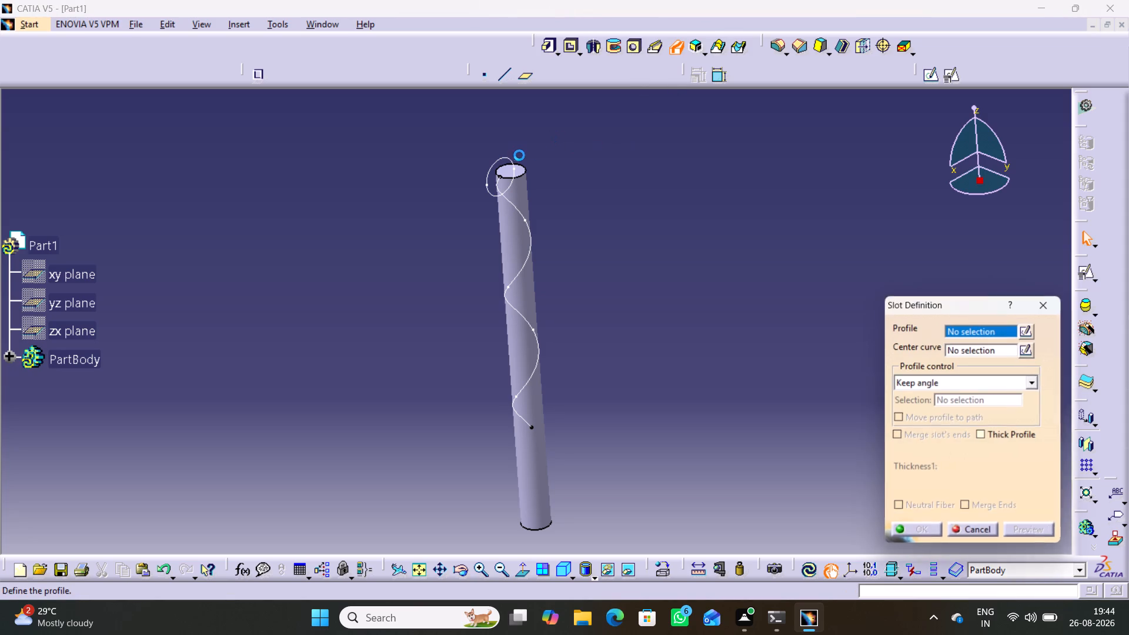
left_click(499, 161)
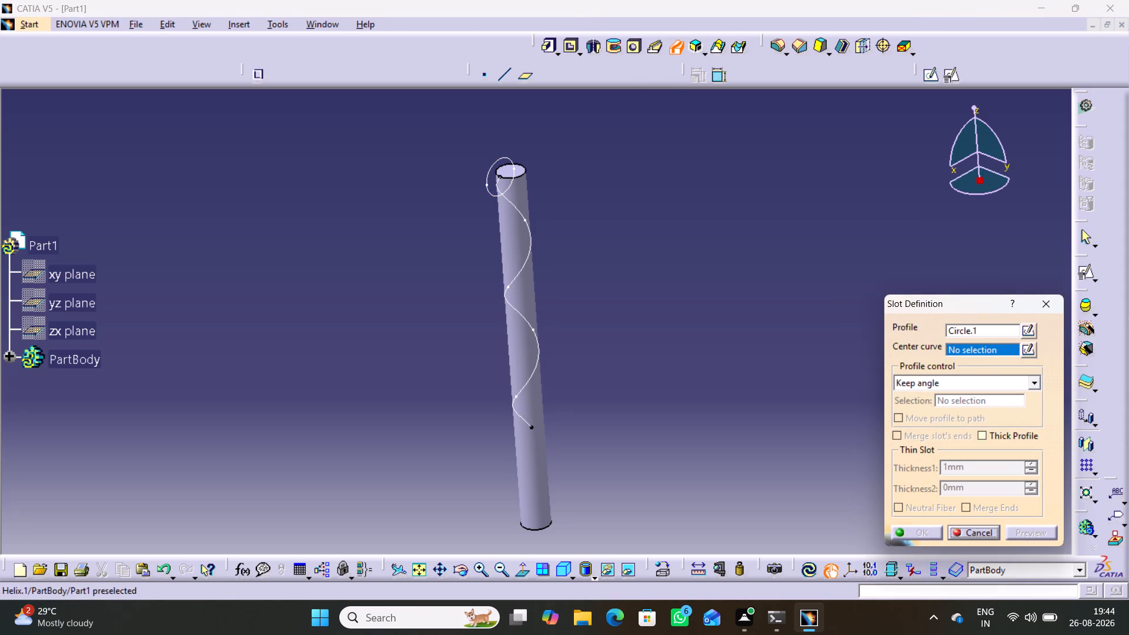
left_click(525, 223)
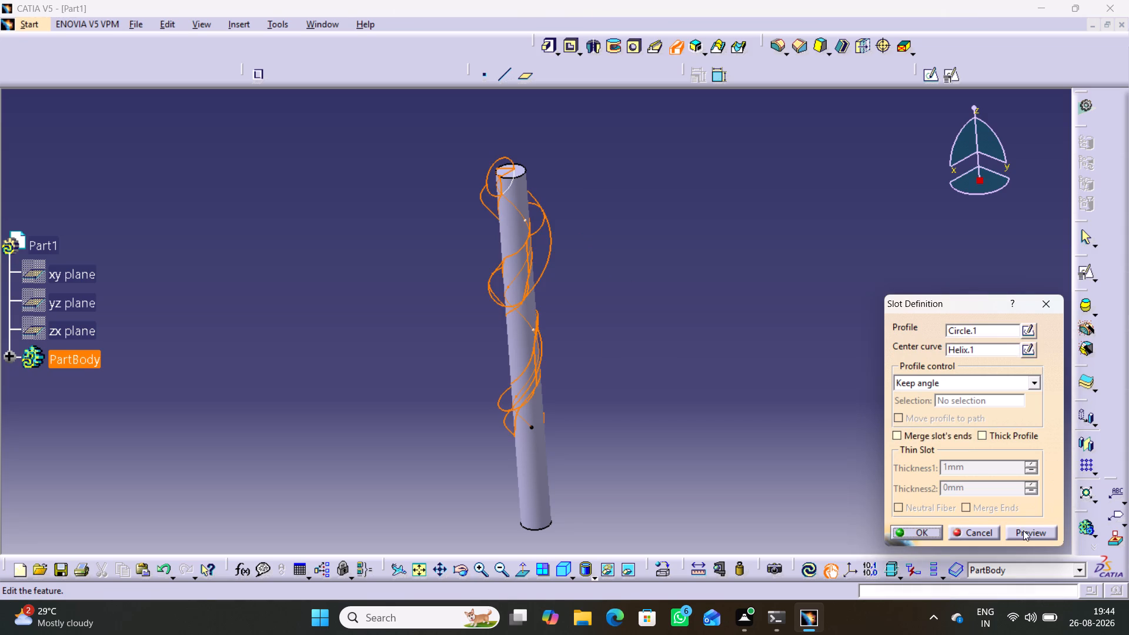
left_click(1023, 530)
middle_click_drag(425, 381, 447, 367)
right_click_drag(447, 367, 399, 326)
middle_click_drag(447, 367, 399, 326)
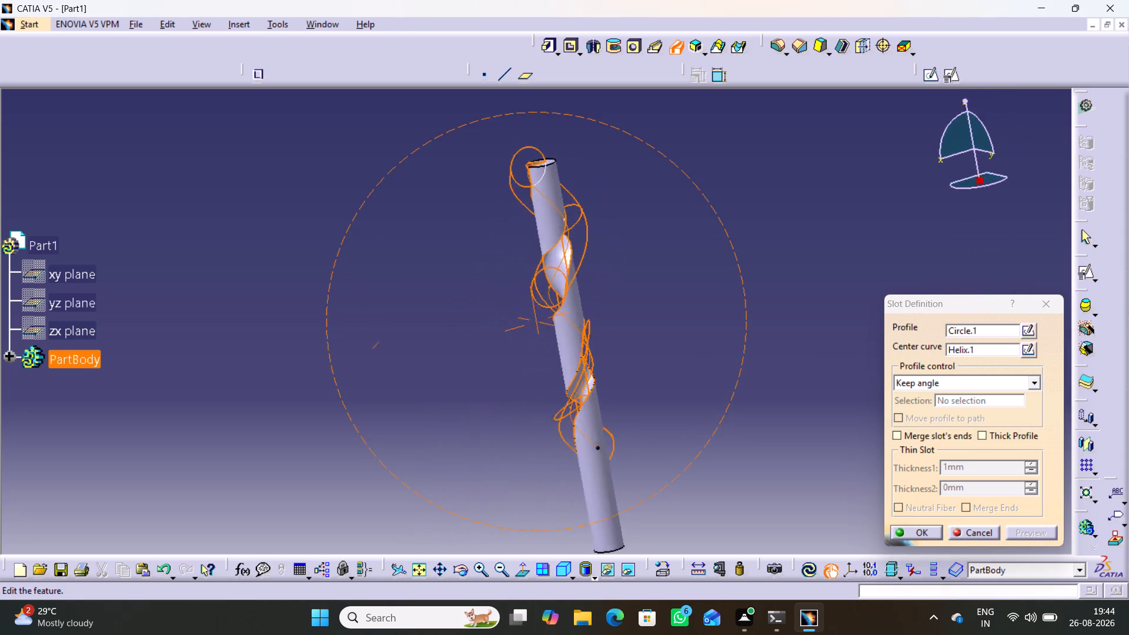
middle_click_drag(399, 326, 526, 331)
right_click_drag(399, 326, 526, 331)
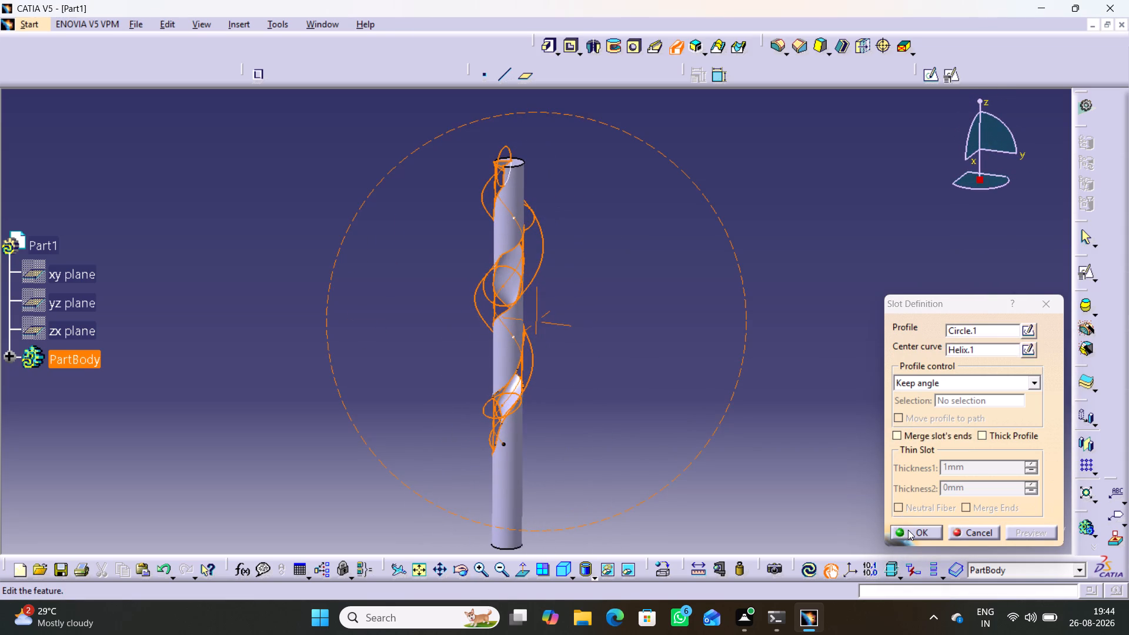
left_click(908, 530)
left_click(667, 313)
Examine the helical flute cut along the cylinder.
middle_click_drag(654, 327, 625, 290)
right_click_drag(654, 327, 625, 290)
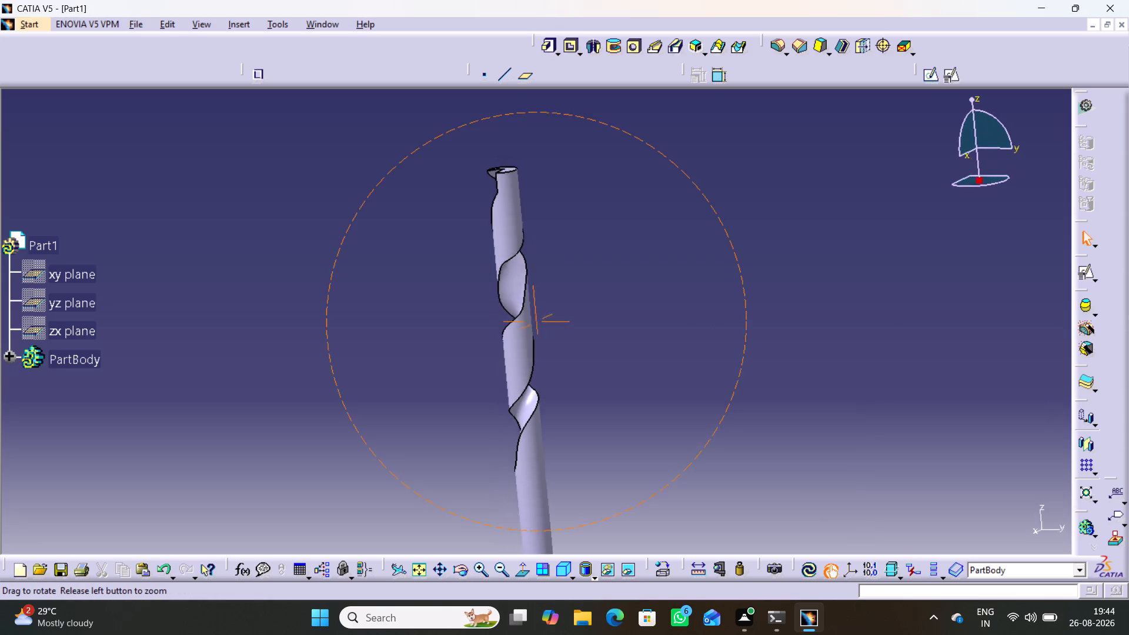
middle_click_drag(625, 290, 642, 310)
right_click_drag(625, 290, 642, 310)
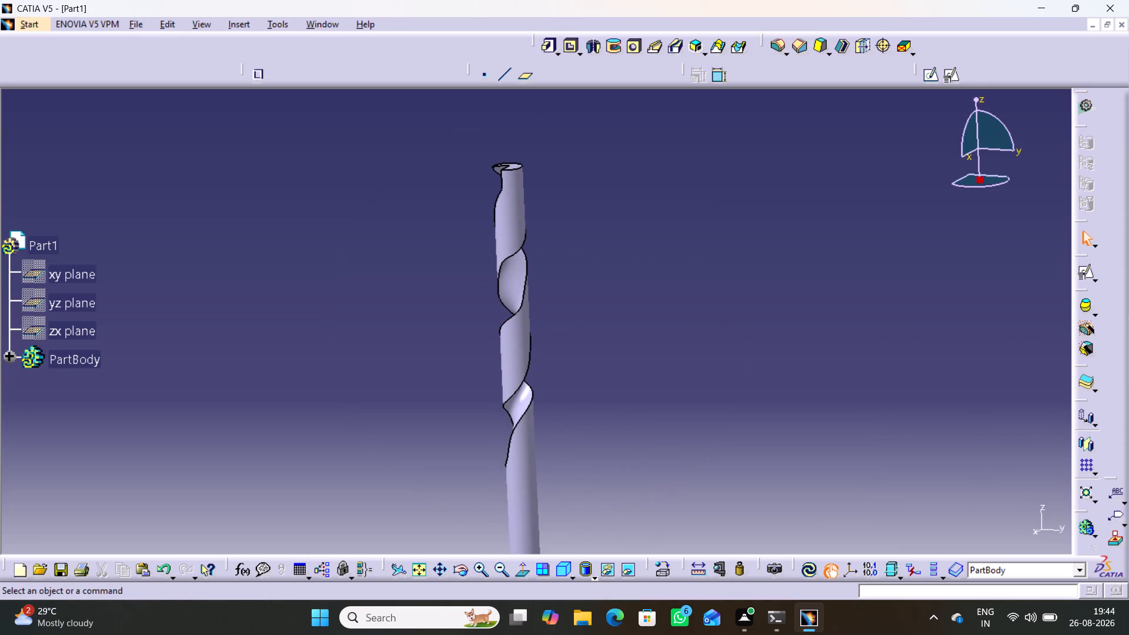
scroll(612, 258, "up", 1)
scroll(612, 258, "down", 1)
middle_click_drag(617, 310, 614, 289)
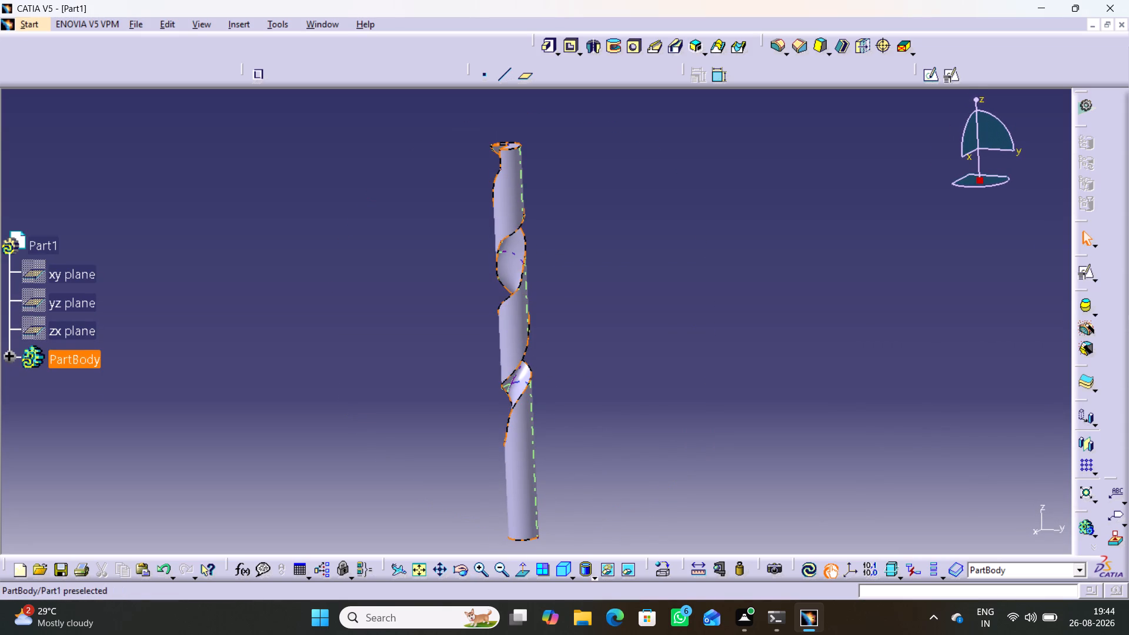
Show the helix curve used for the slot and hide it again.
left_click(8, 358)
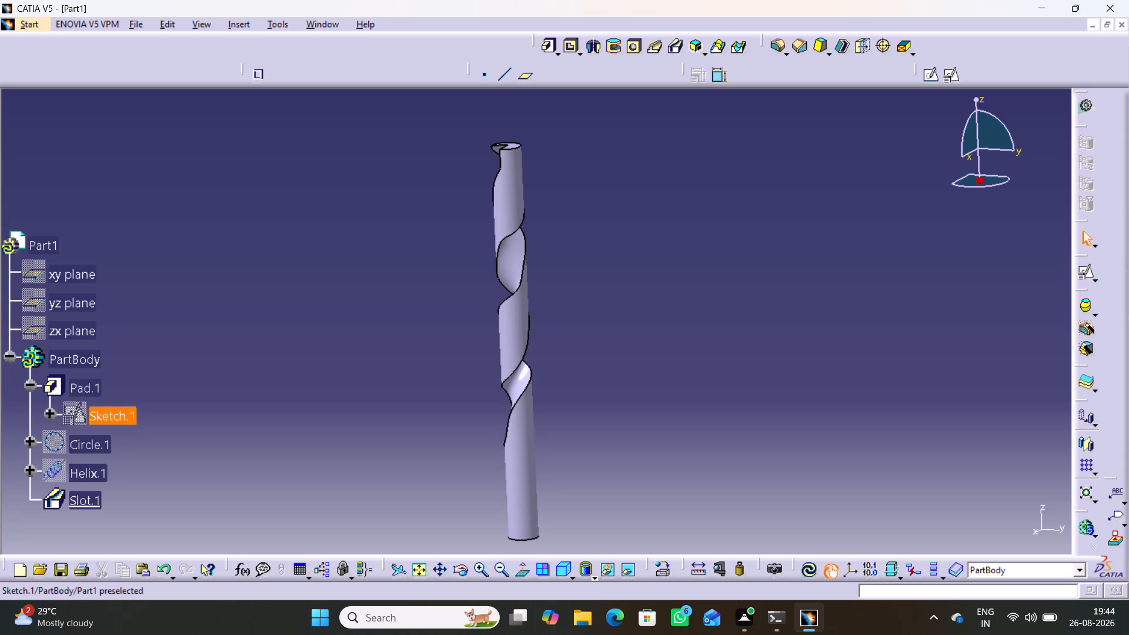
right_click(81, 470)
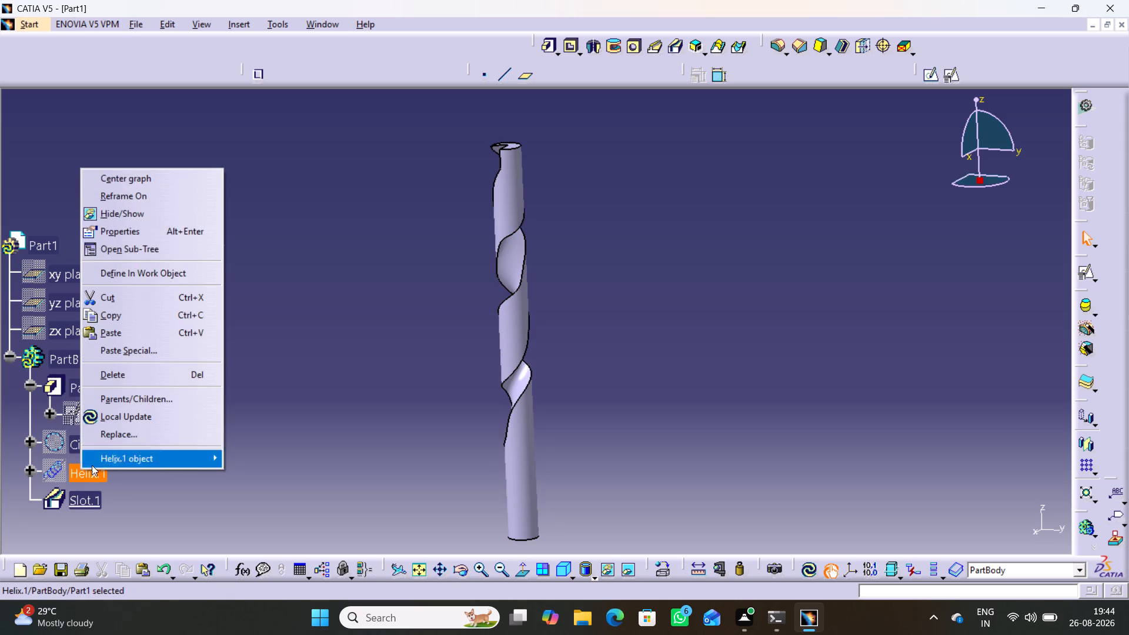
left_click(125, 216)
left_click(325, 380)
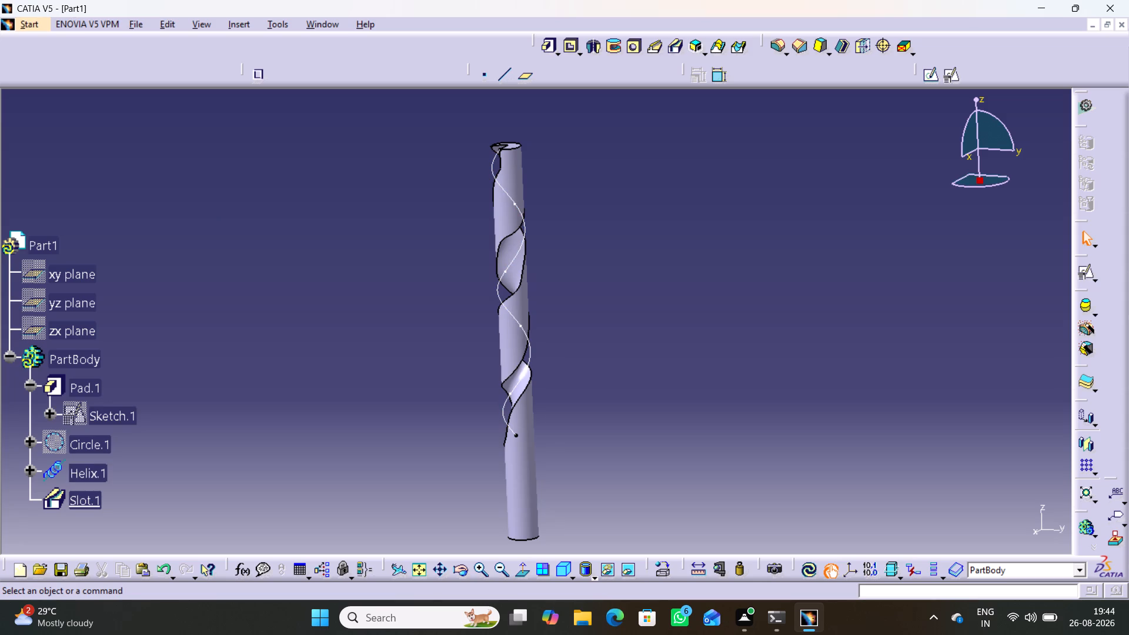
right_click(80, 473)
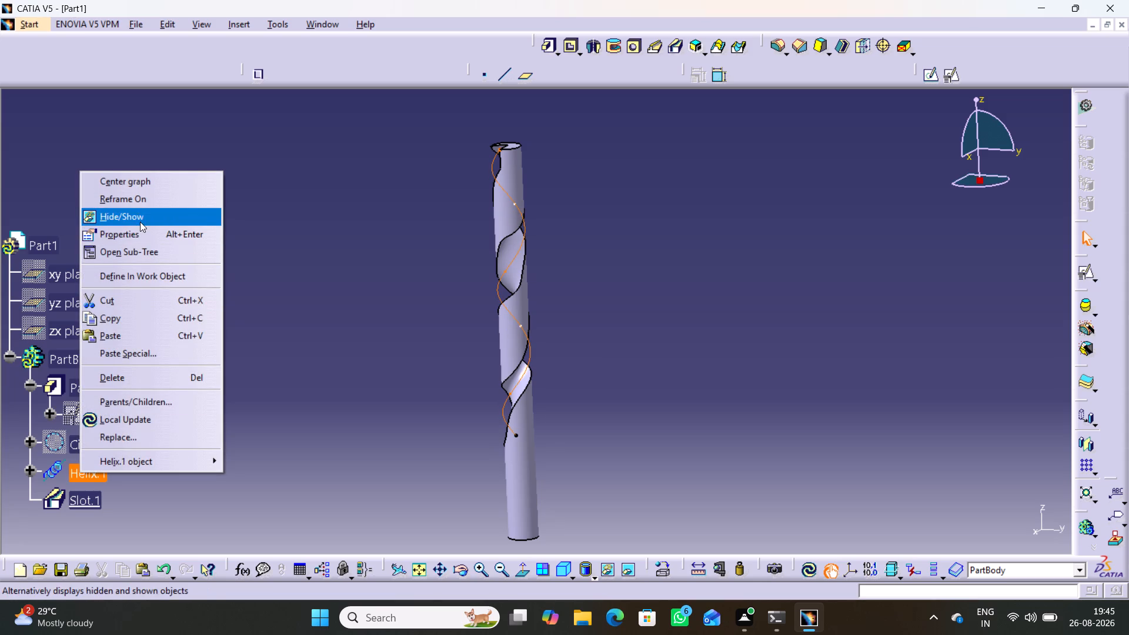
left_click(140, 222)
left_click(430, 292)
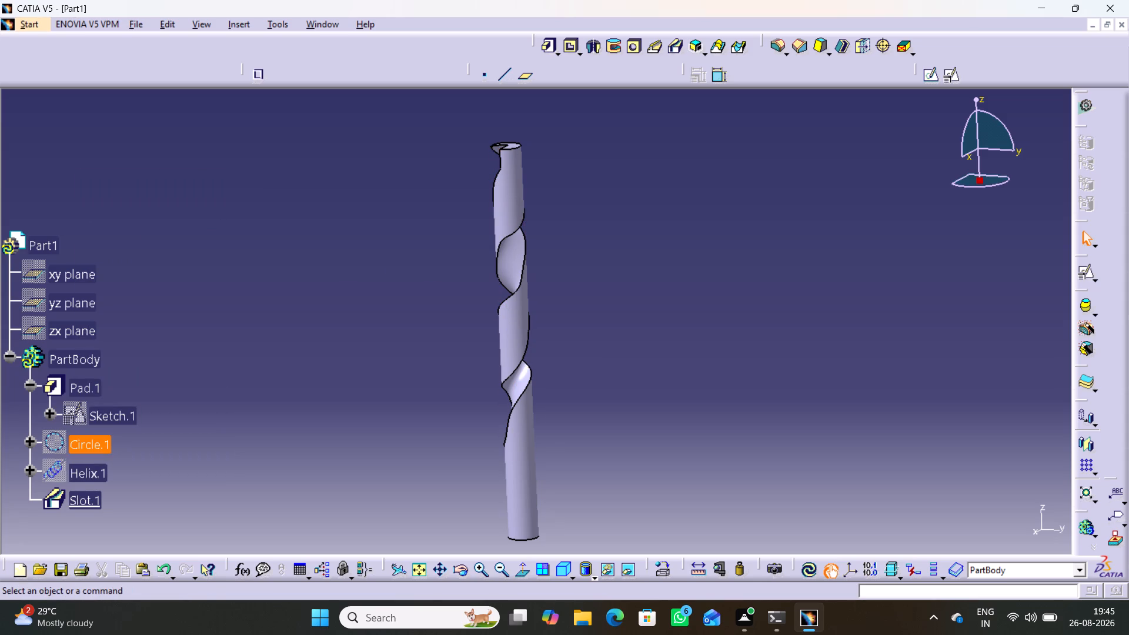
Show the hidden circle profile again.
right_click(94, 442)
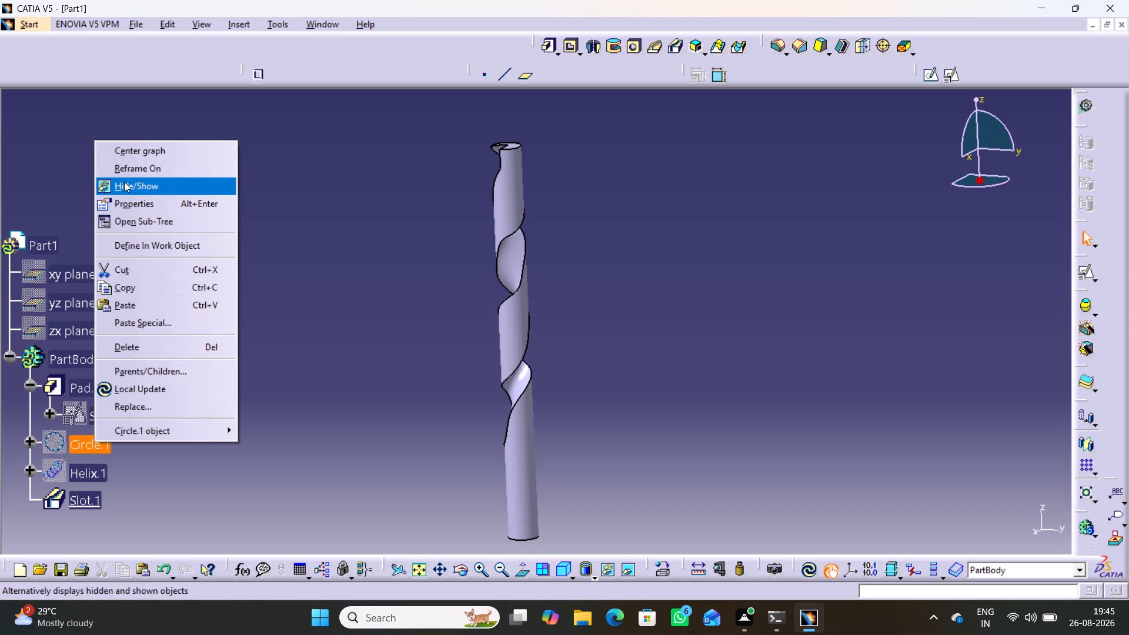
left_click(135, 183)
left_click(318, 279)
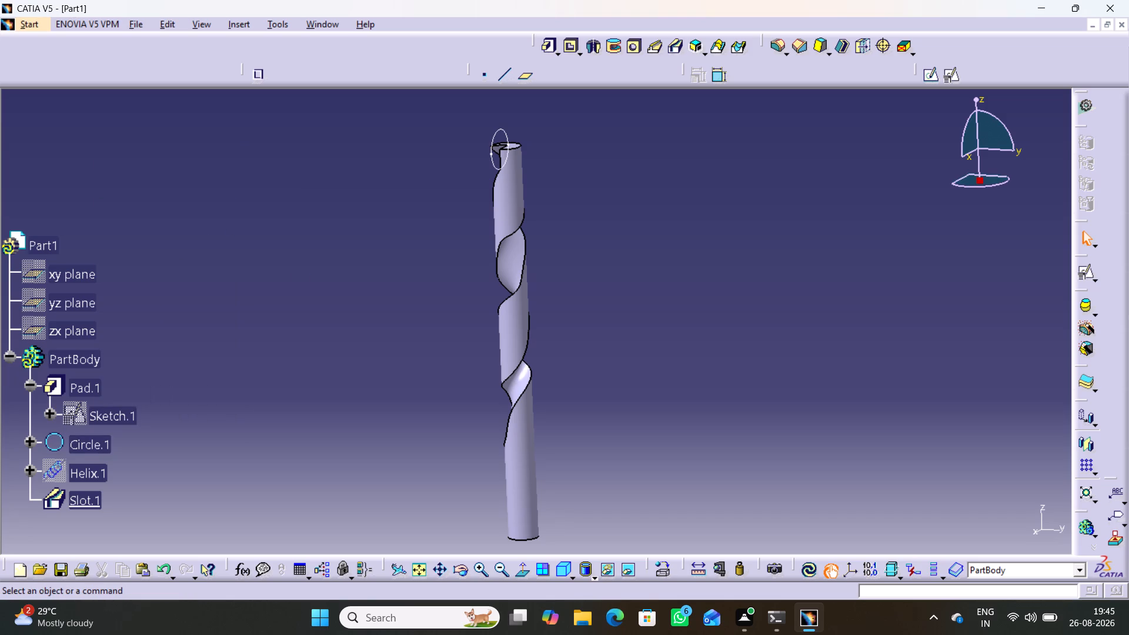
Start a second helix curve using the helix command and create its starting point at X 3 mm, Y 0 mm, Z 0 mm.
left_click(887, 592)
key("c")
key("shift+colon")
type("helix")
key("Return")
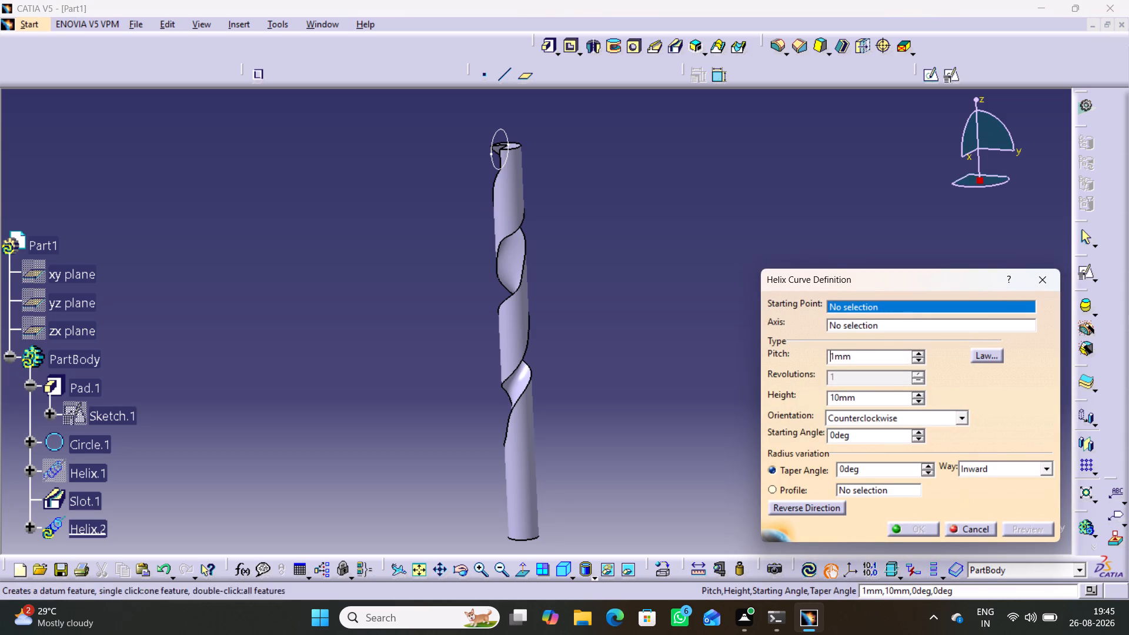
right_click(850, 305)
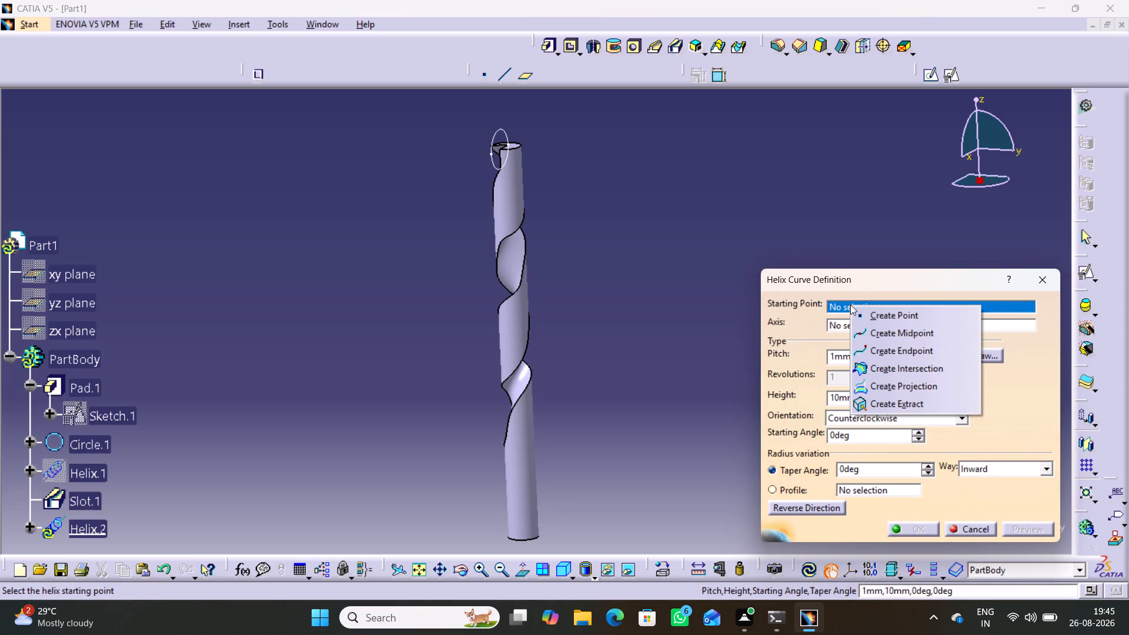
left_click(866, 311)
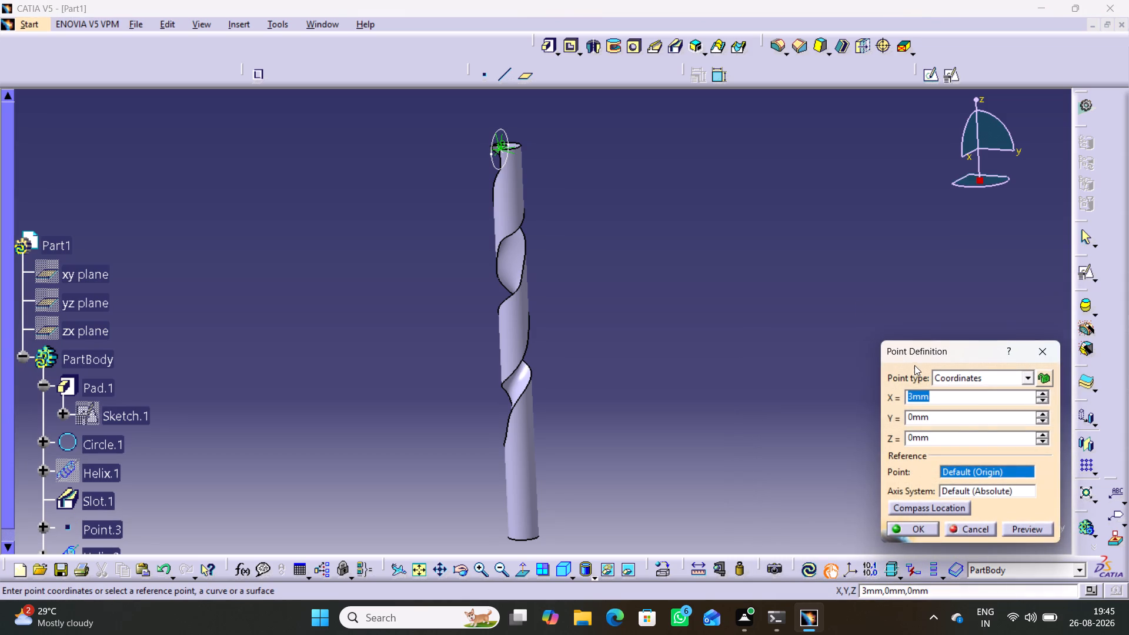
key("Return")
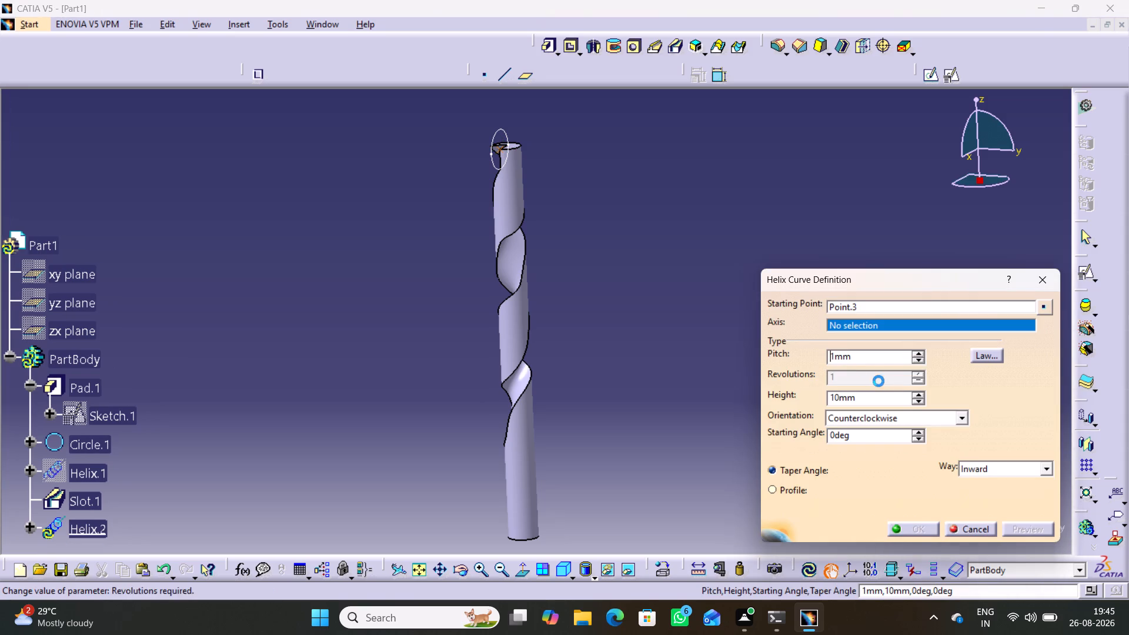
Finish the second helix about the Z axis with 25 mm pitch, 60 mm height, counterclockwise orientation and reversed direction down the cylinder.
right_click(849, 327)
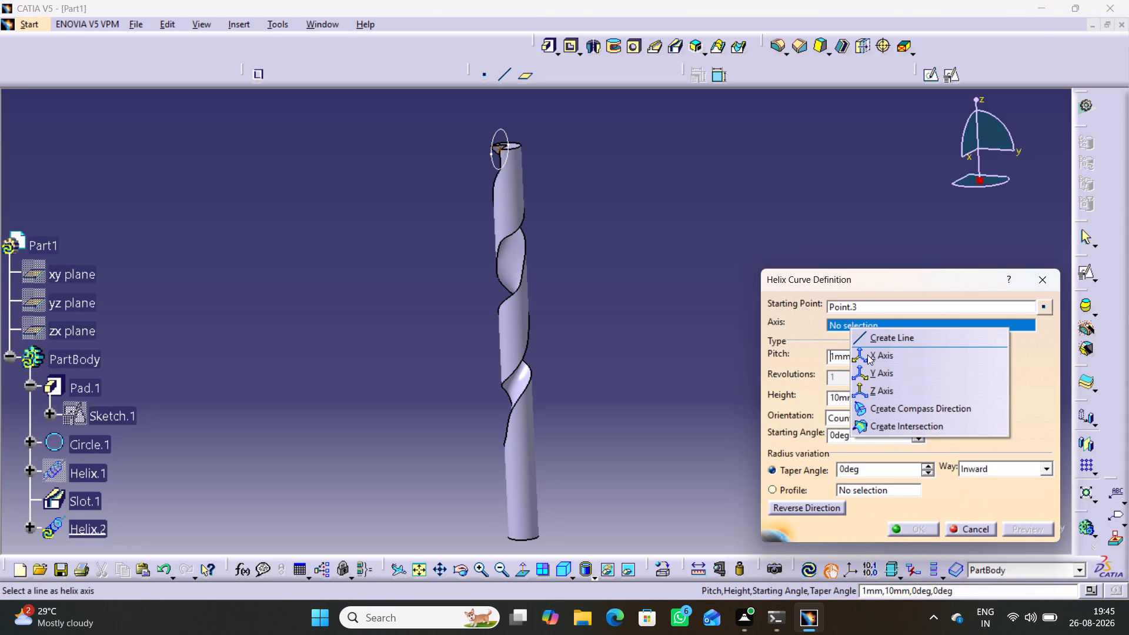
left_click(875, 389)
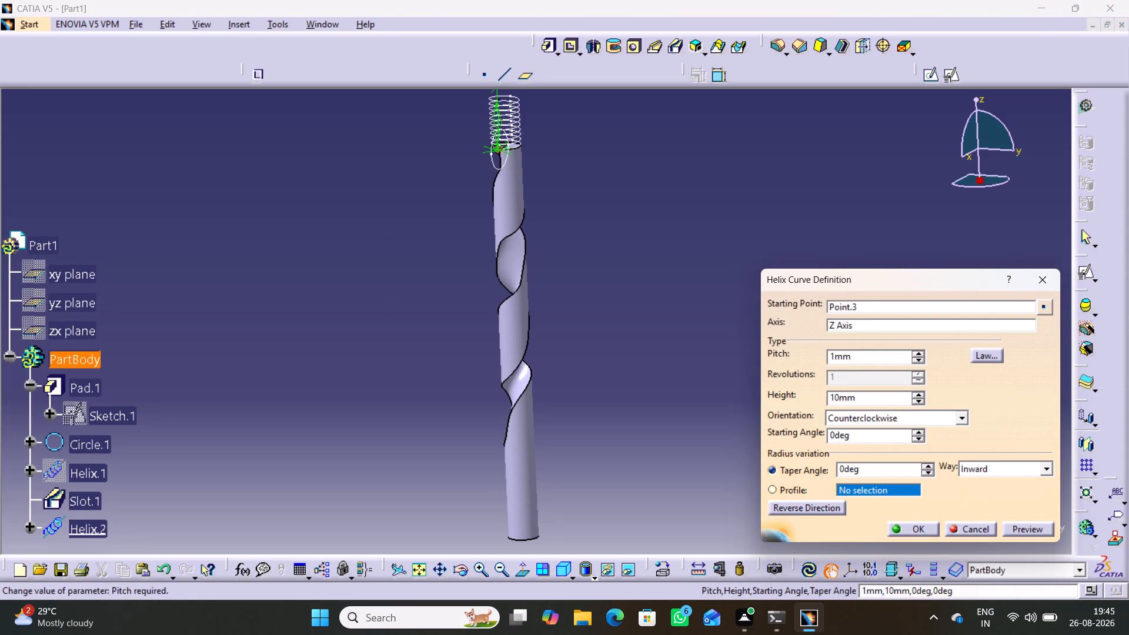
left_click_drag(852, 357, 818, 360)
type("25")
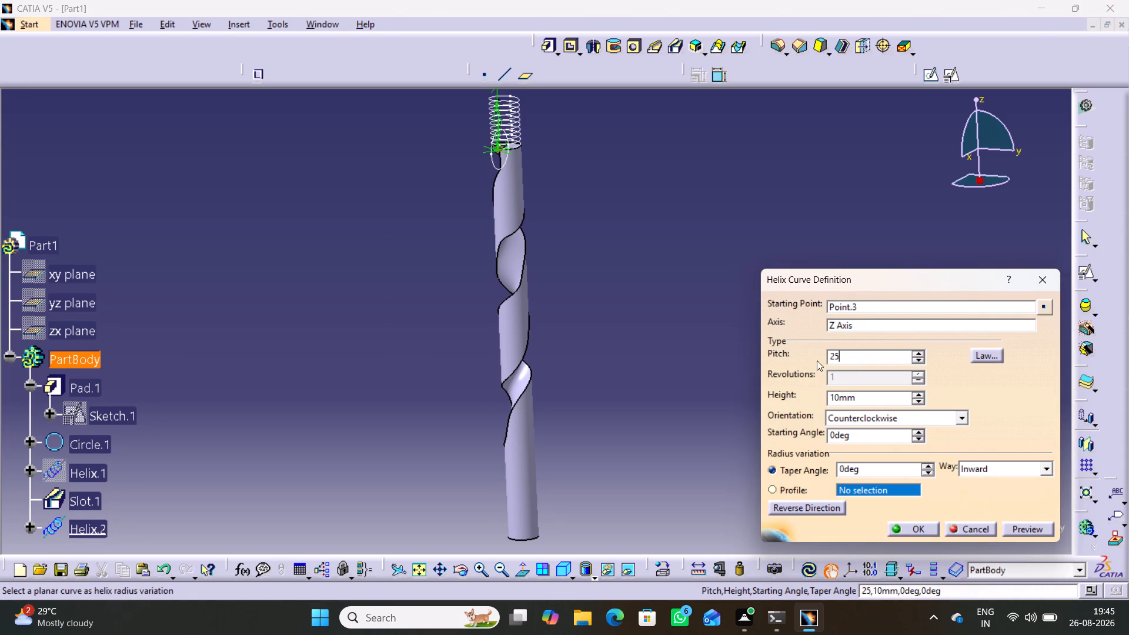
left_click(714, 353)
left_click_drag(866, 400, 819, 403)
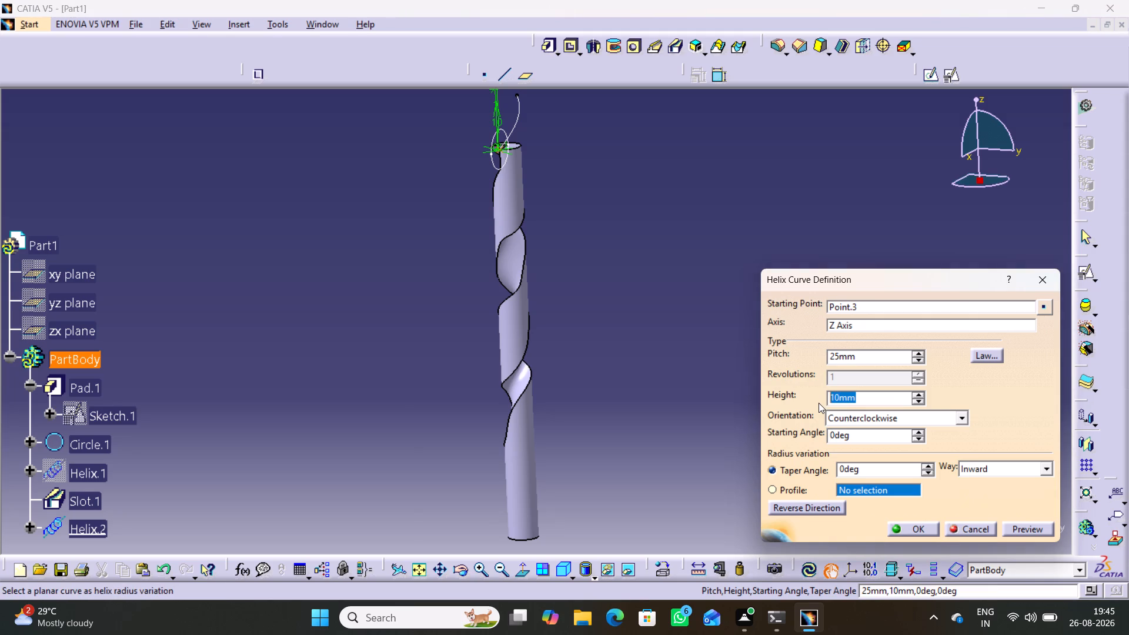
type("60")
left_click(707, 332)
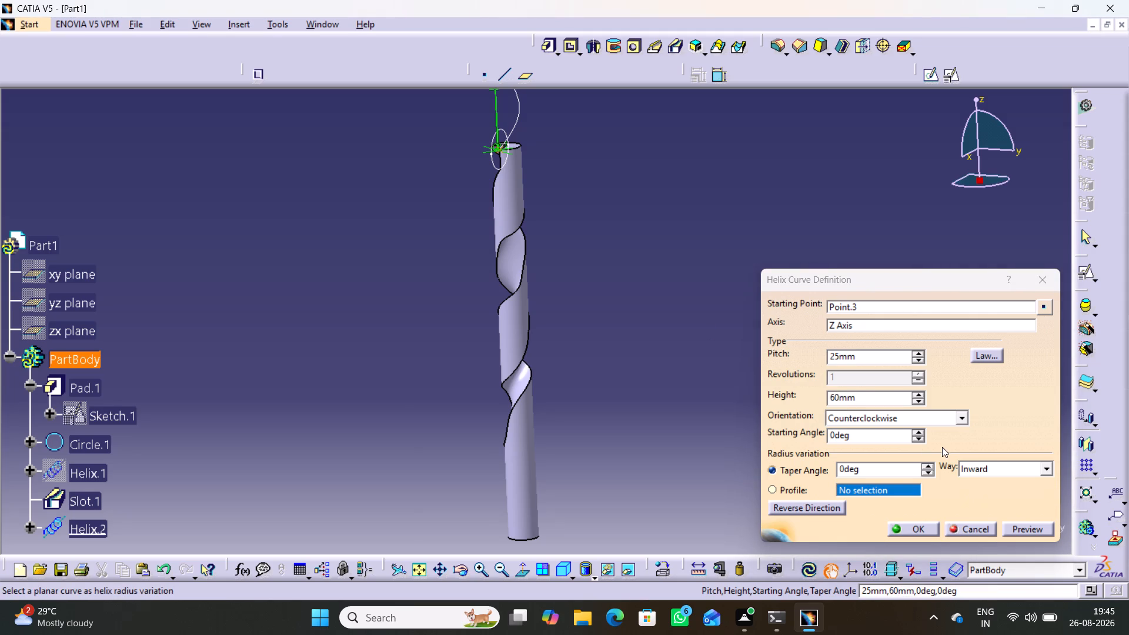
left_click(961, 420)
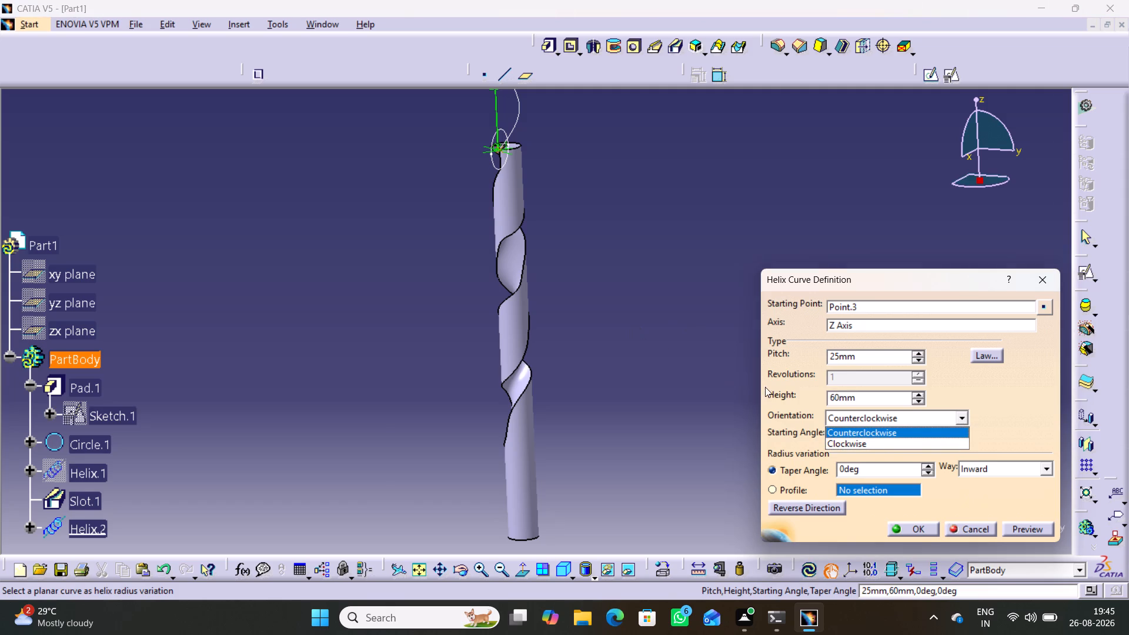
left_click(808, 506)
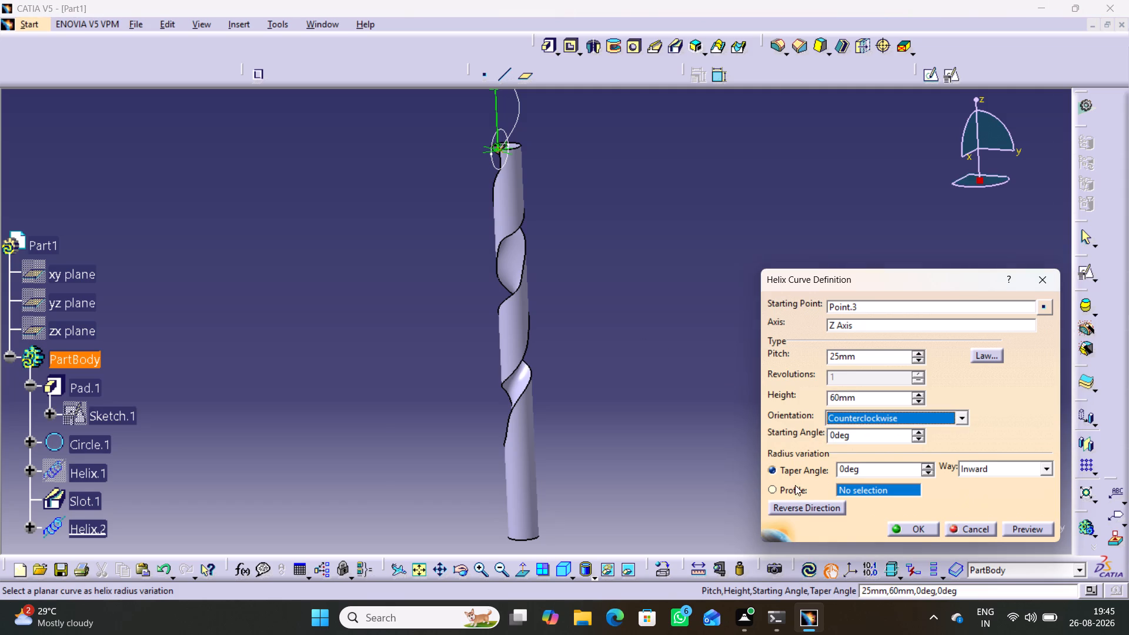
left_click(804, 509)
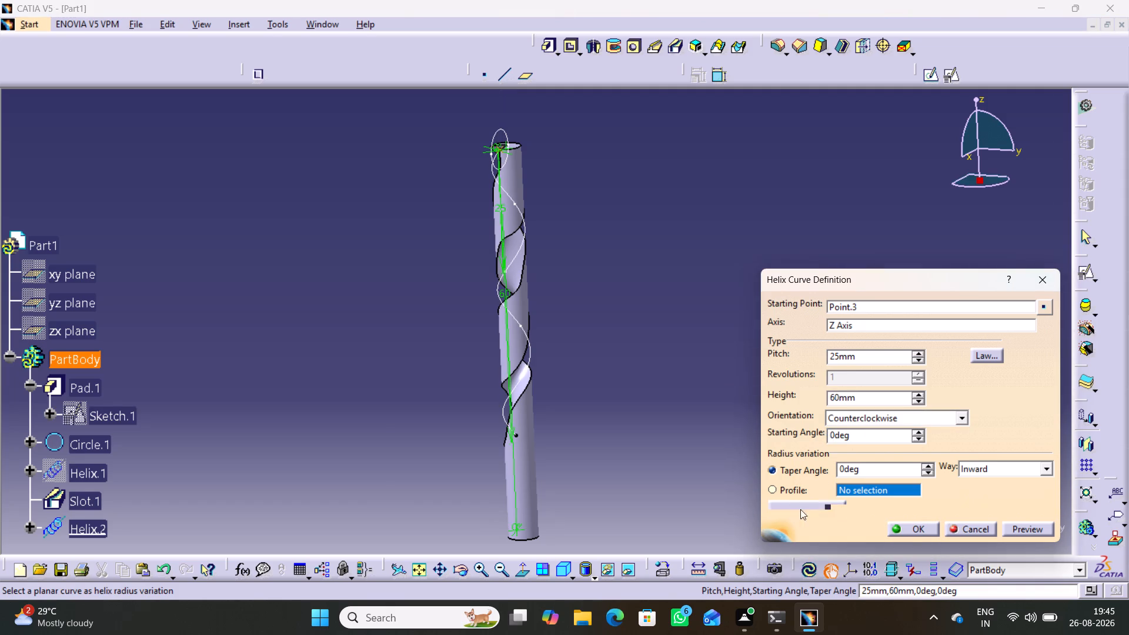
left_click(1034, 530)
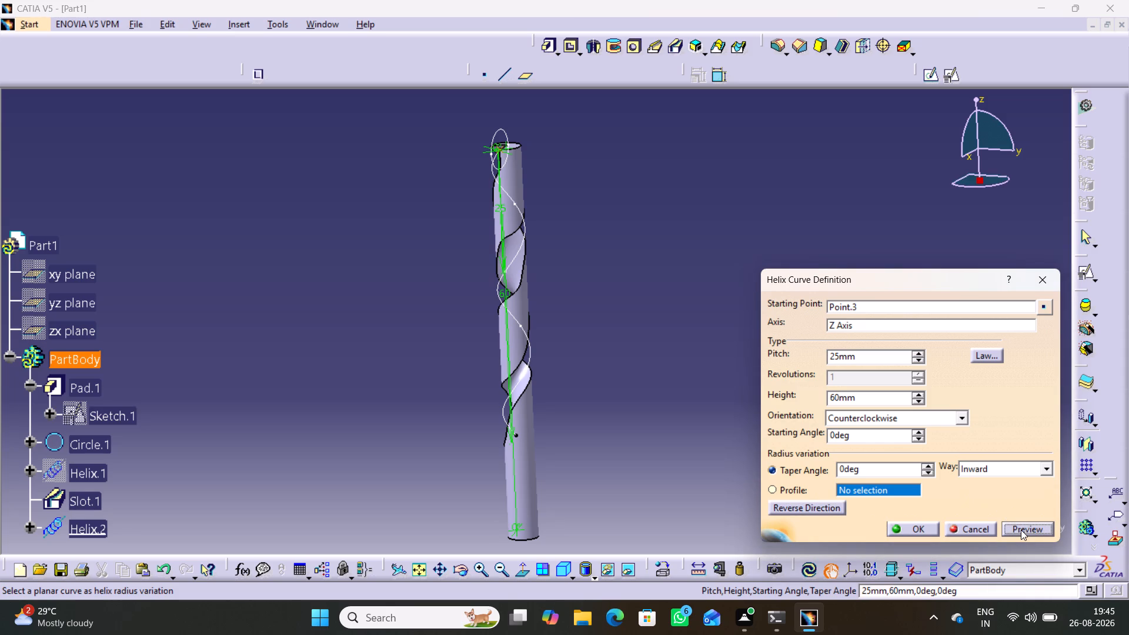
left_click(1021, 530)
left_click(913, 529)
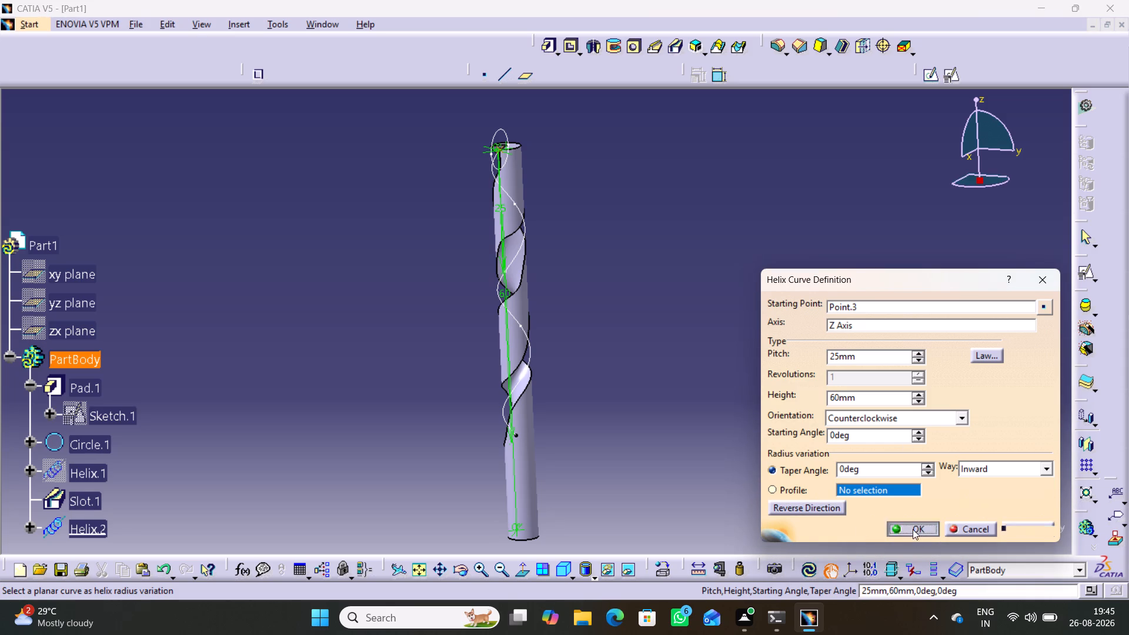
left_click(665, 326)
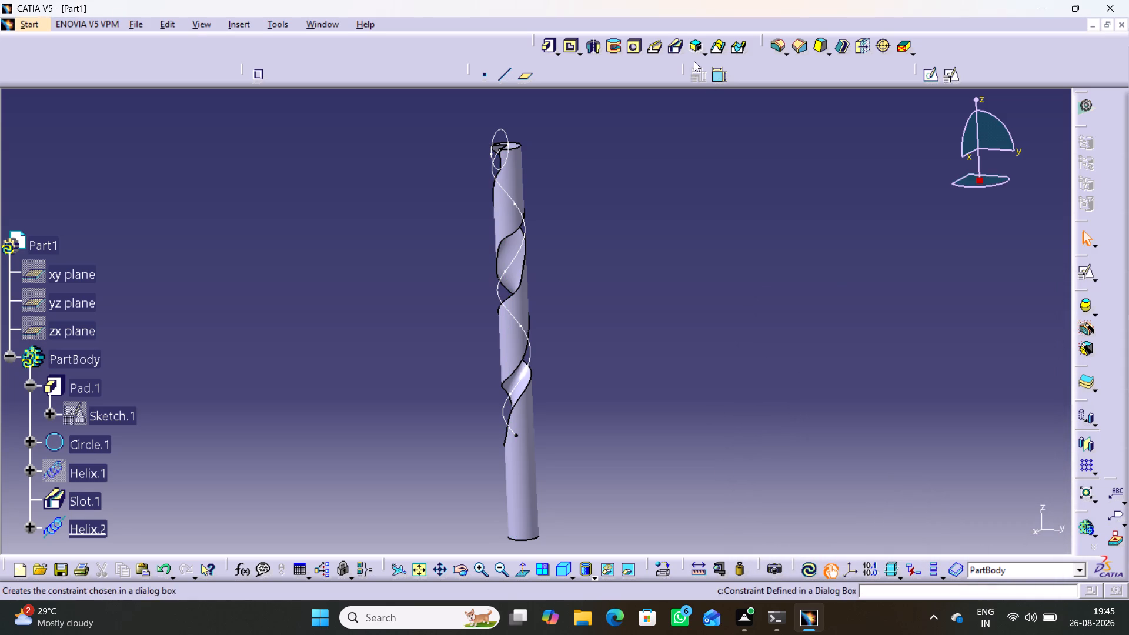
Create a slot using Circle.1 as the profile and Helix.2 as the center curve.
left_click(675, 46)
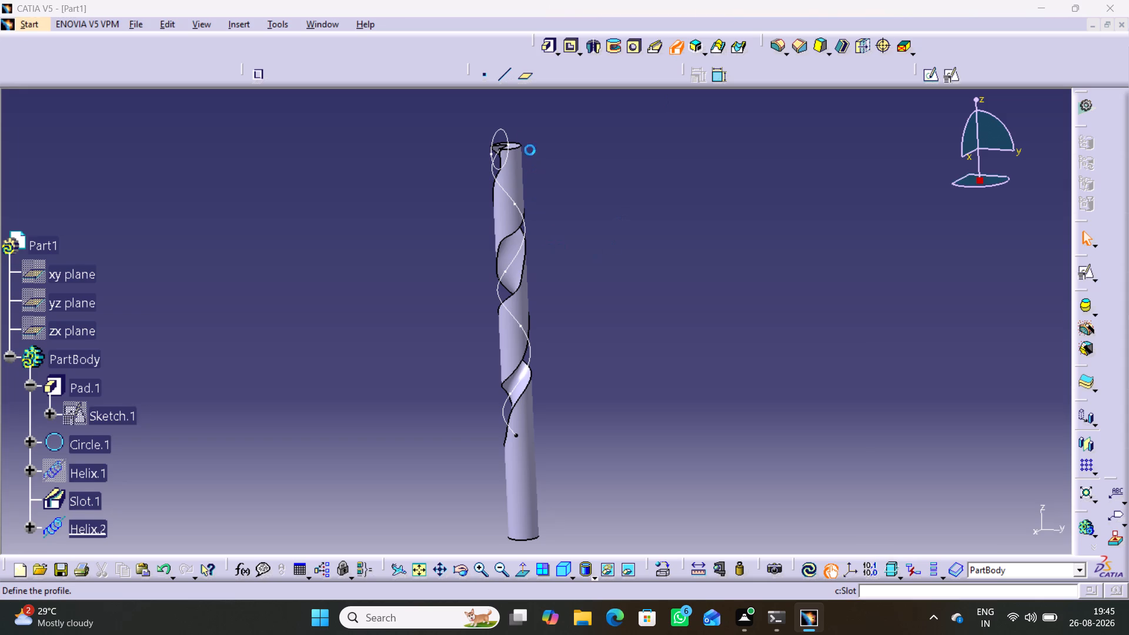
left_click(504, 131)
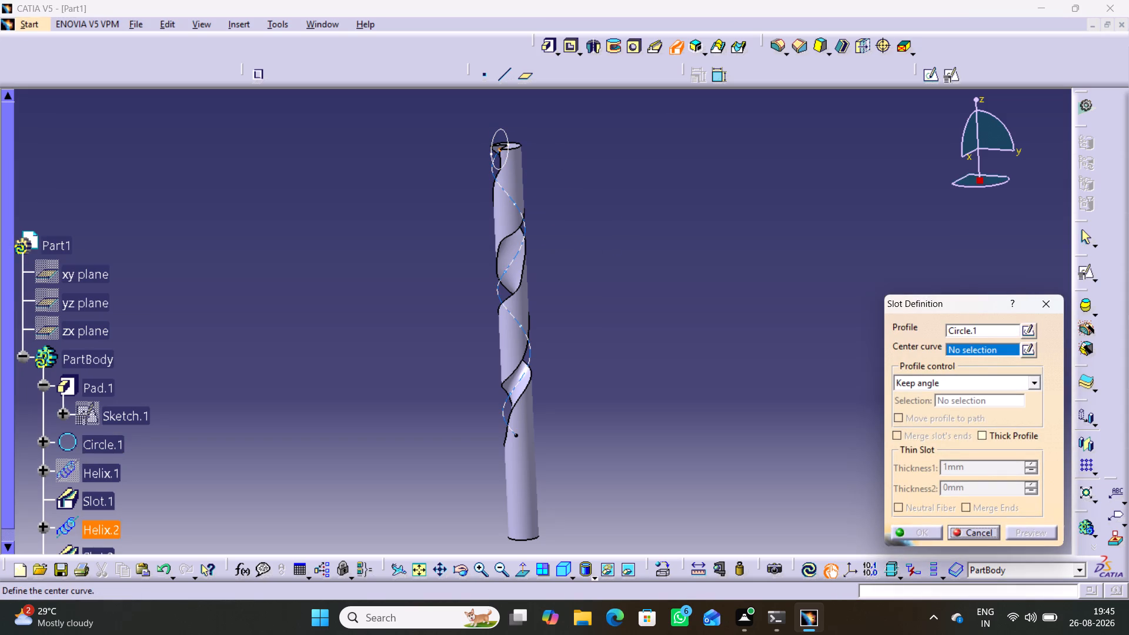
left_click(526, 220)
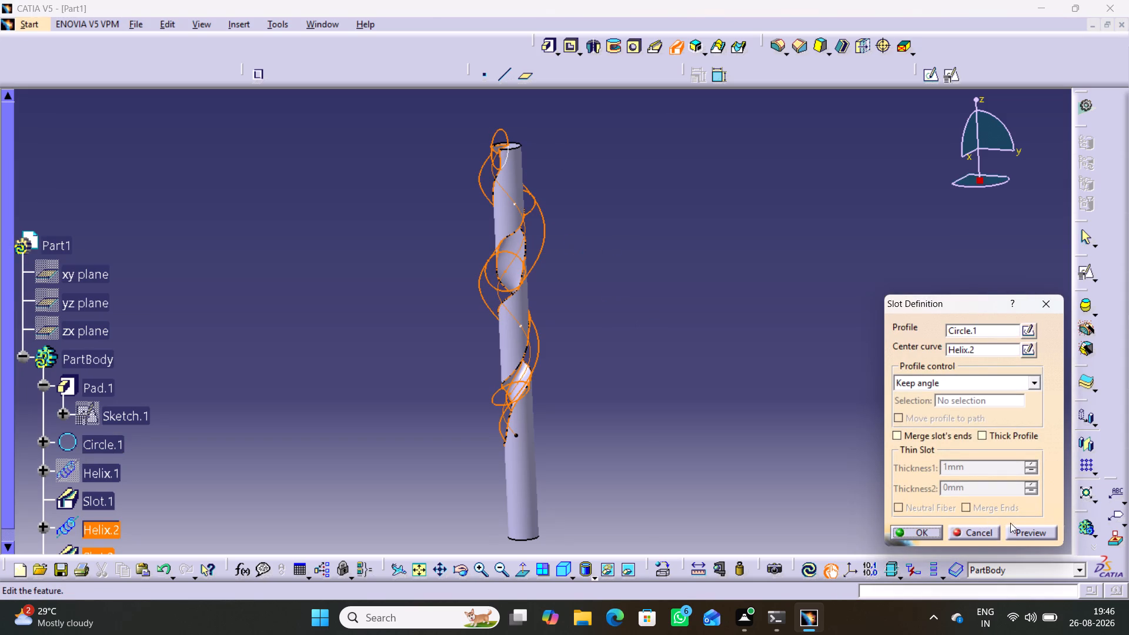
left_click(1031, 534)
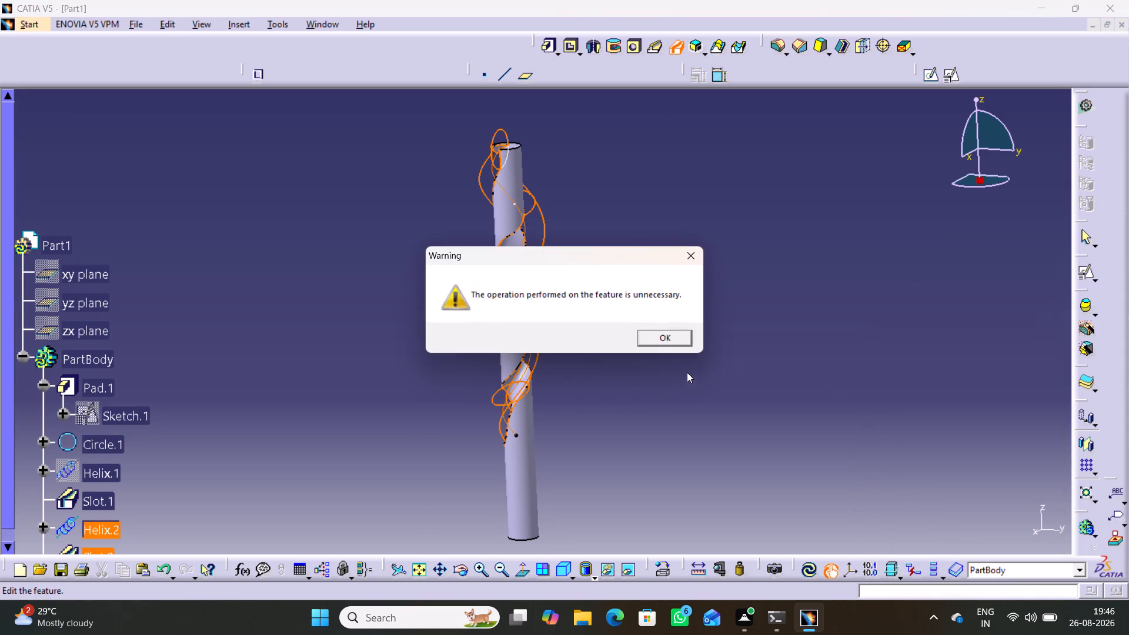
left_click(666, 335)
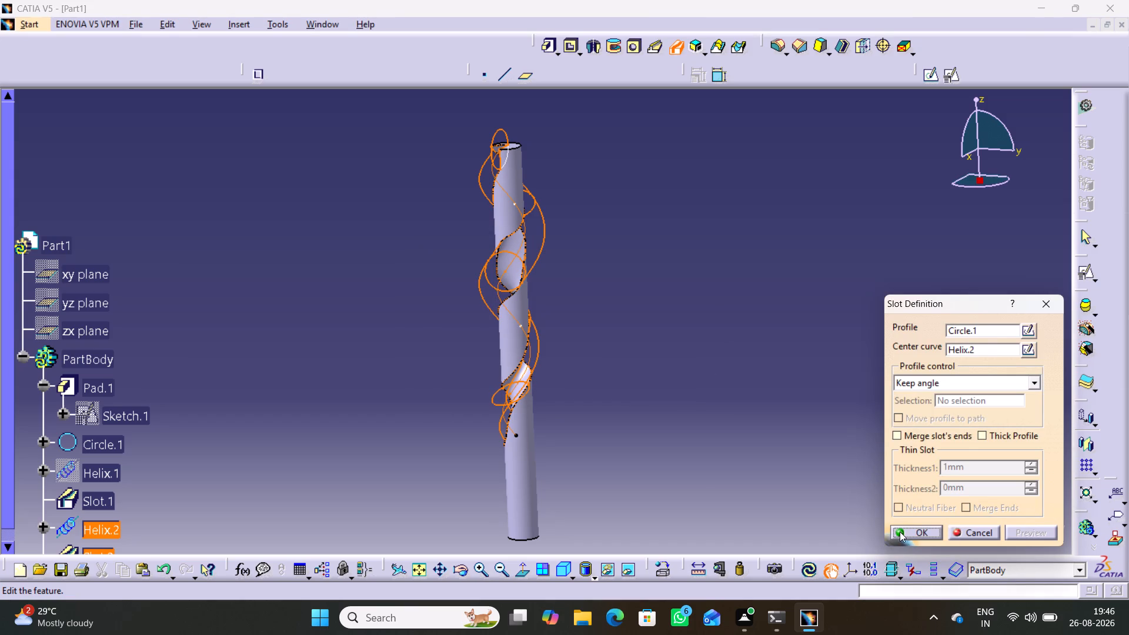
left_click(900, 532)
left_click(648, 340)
Examine the cylinder's flutes from other angles and bring the latest features of the specification tree into view.
middle_click_drag(615, 365, 594, 346)
right_click_drag(615, 365, 594, 346)
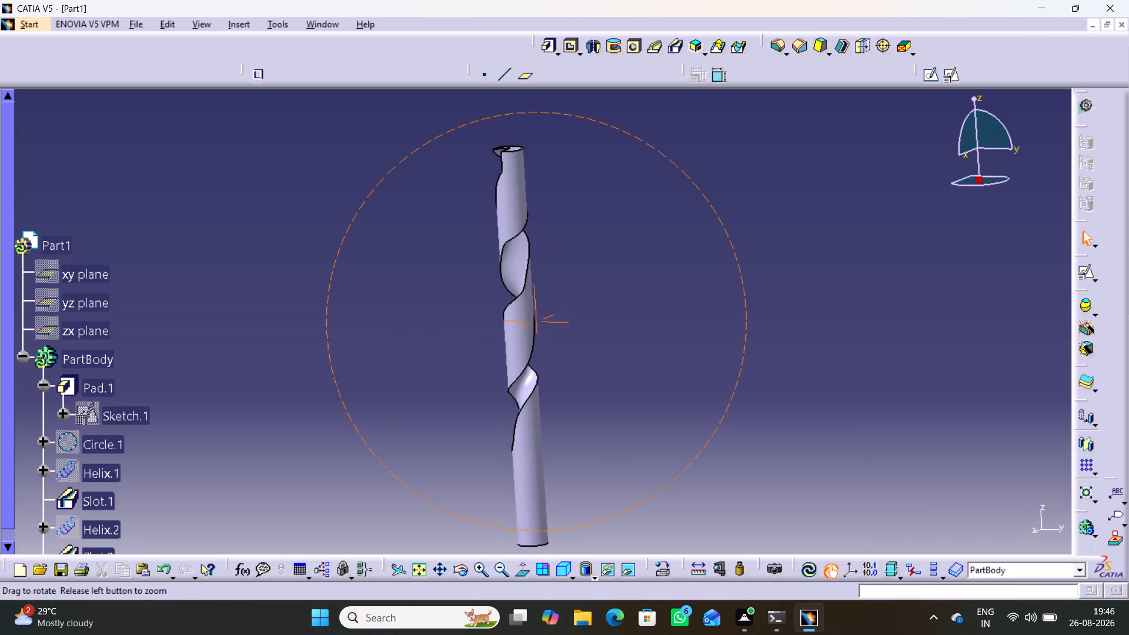
right_click_drag(594, 346, 680, 357)
middle_click_drag(594, 346, 680, 357)
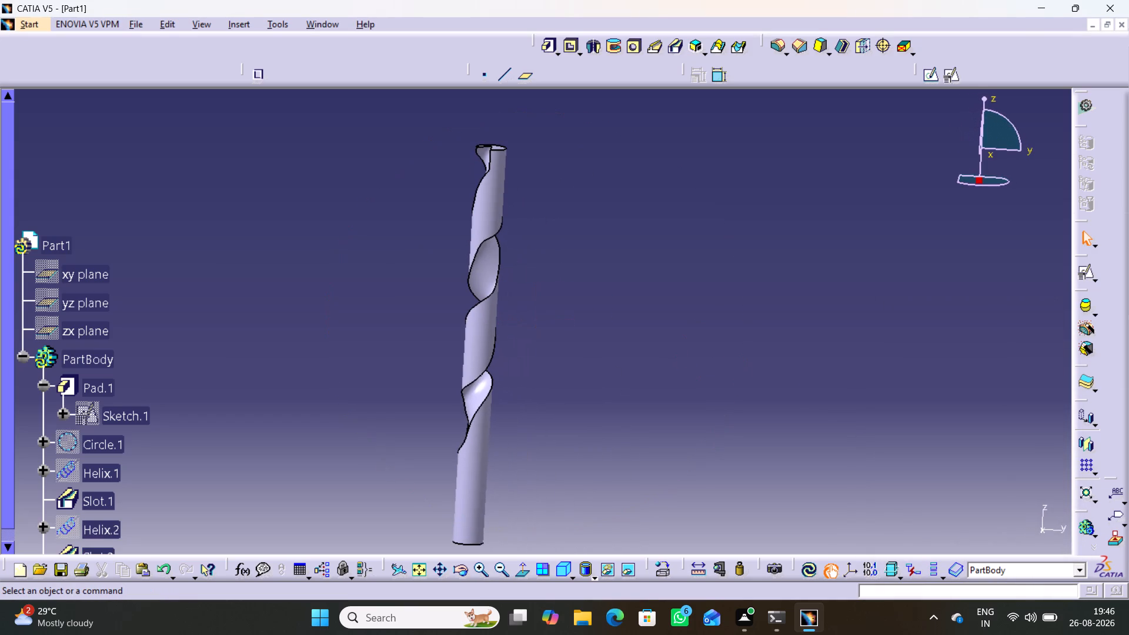
middle_click_drag(600, 462, 666, 399)
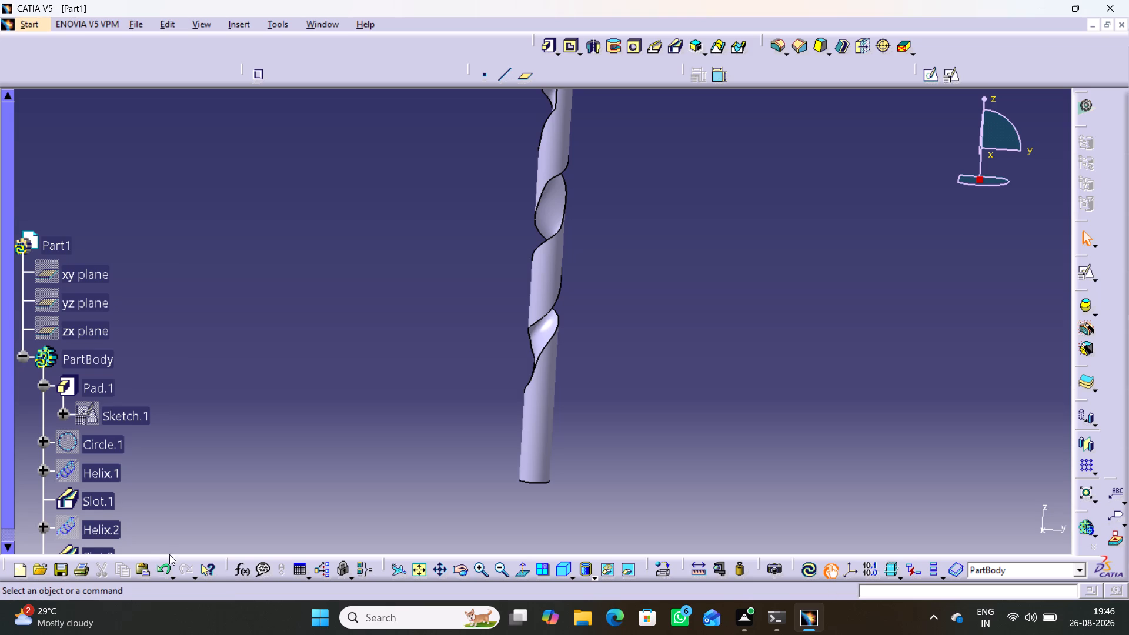
middle_click_drag(349, 377, 359, 413)
scroll(126, 491, "down", 3)
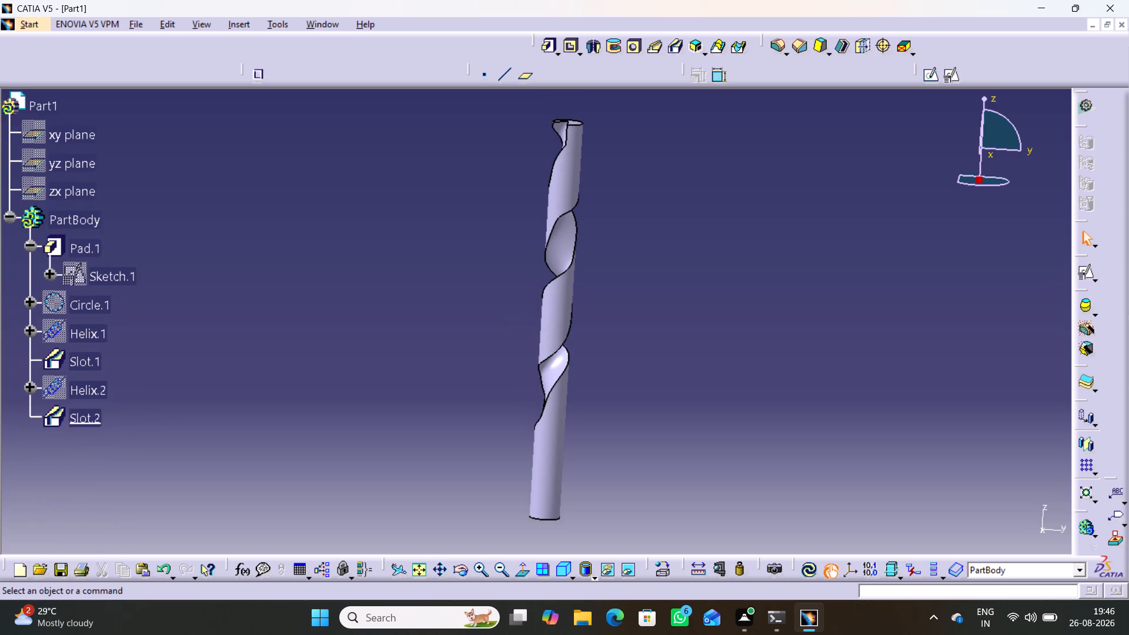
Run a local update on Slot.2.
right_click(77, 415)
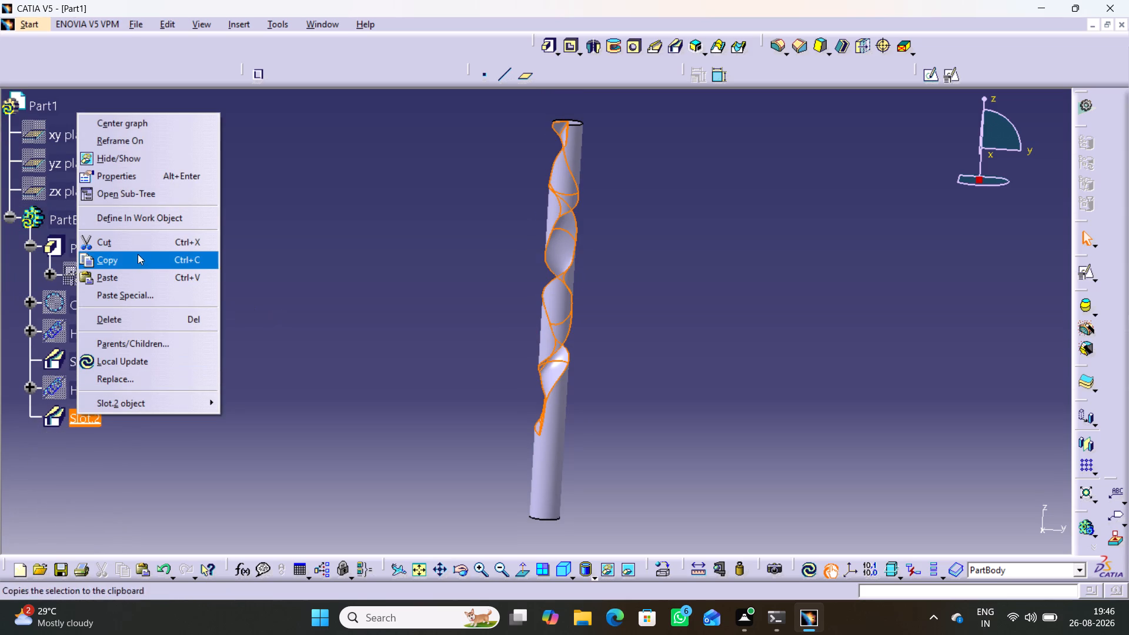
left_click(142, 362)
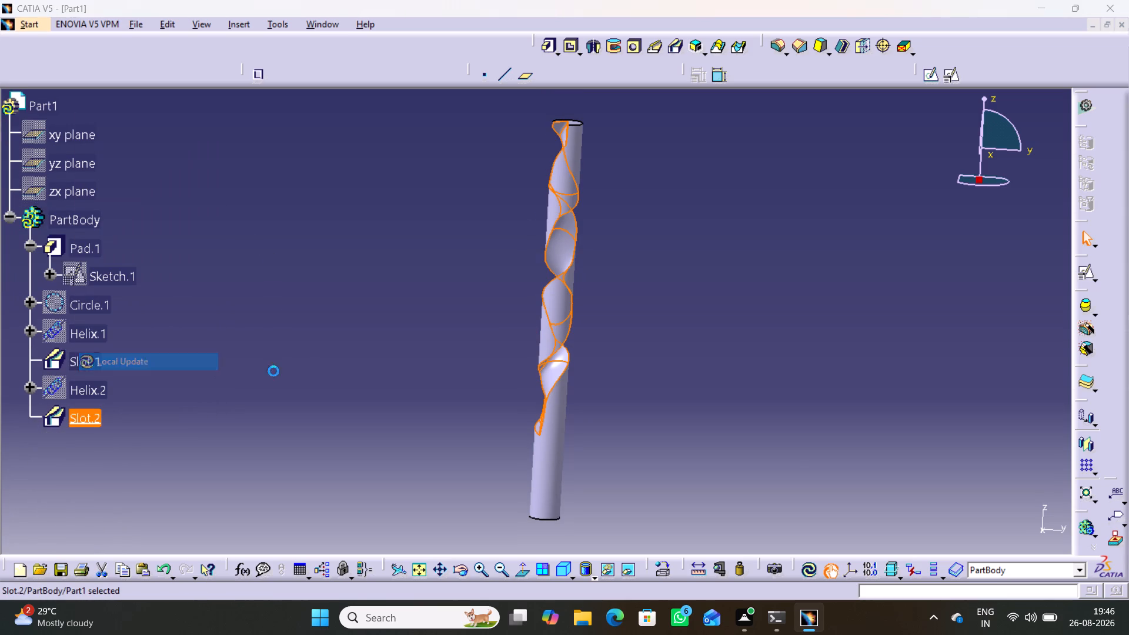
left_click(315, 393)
Examine the fluted cylinder all around for the second helical cut.
middle_click_drag(436, 483, 473, 444)
right_click_drag(442, 476, 473, 444)
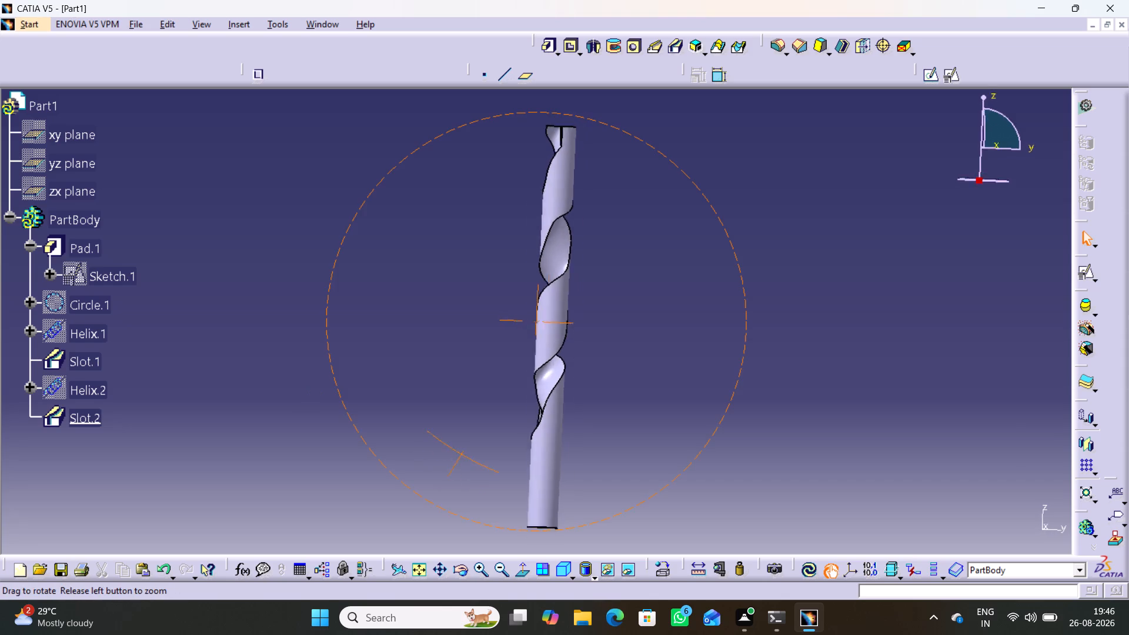
middle_click_drag(473, 444, 549, 477)
right_click_drag(473, 444, 549, 477)
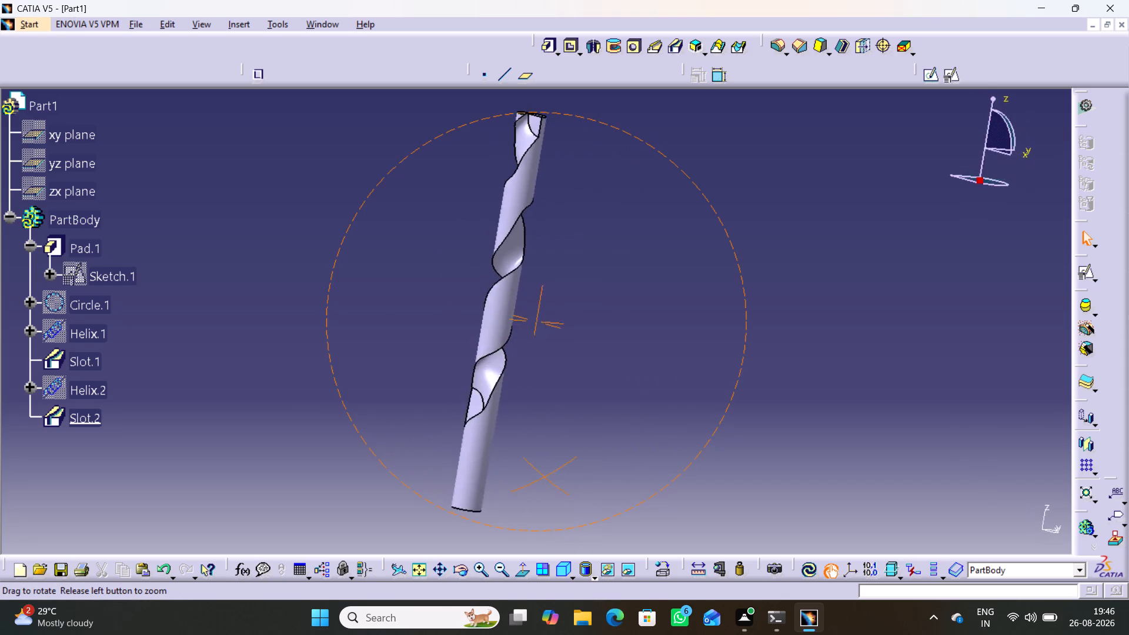
middle_click_drag(549, 477, 577, 474)
right_click_drag(549, 477, 577, 474)
right_click(81, 421)
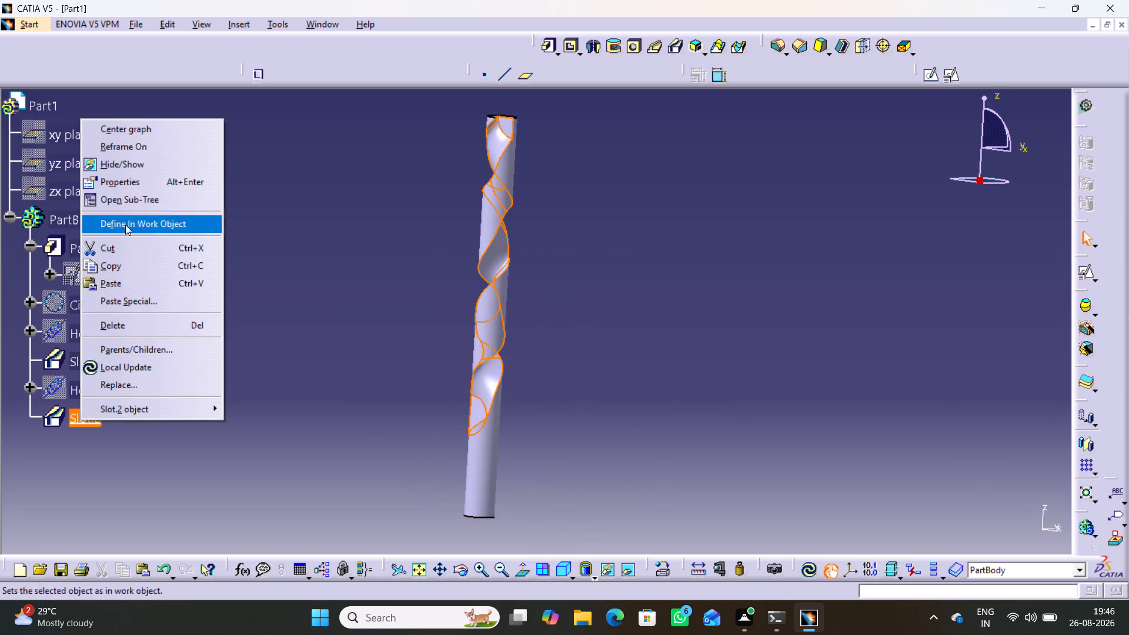
left_click(346, 316)
Reopen the definition of Slot.2, inspect its swept path around the cylinder, and close it without changes.
double_click(87, 418)
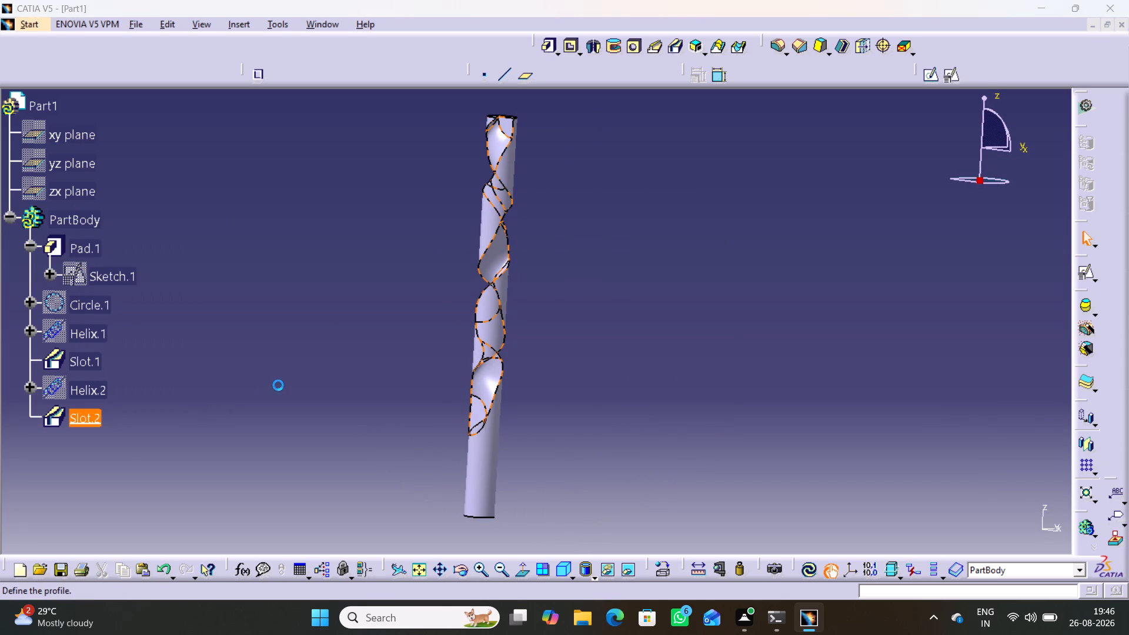
middle_click_drag(370, 417, 470, 370)
right_click_drag(370, 417, 470, 370)
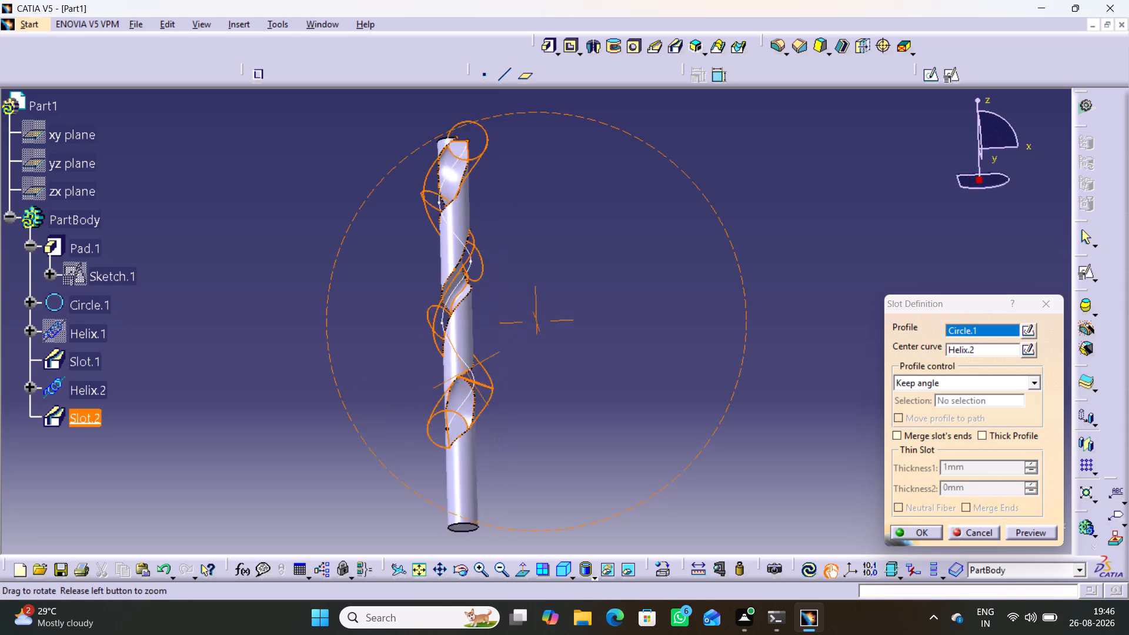
middle_click_drag(470, 370, 447, 458)
right_click_drag(470, 370, 447, 458)
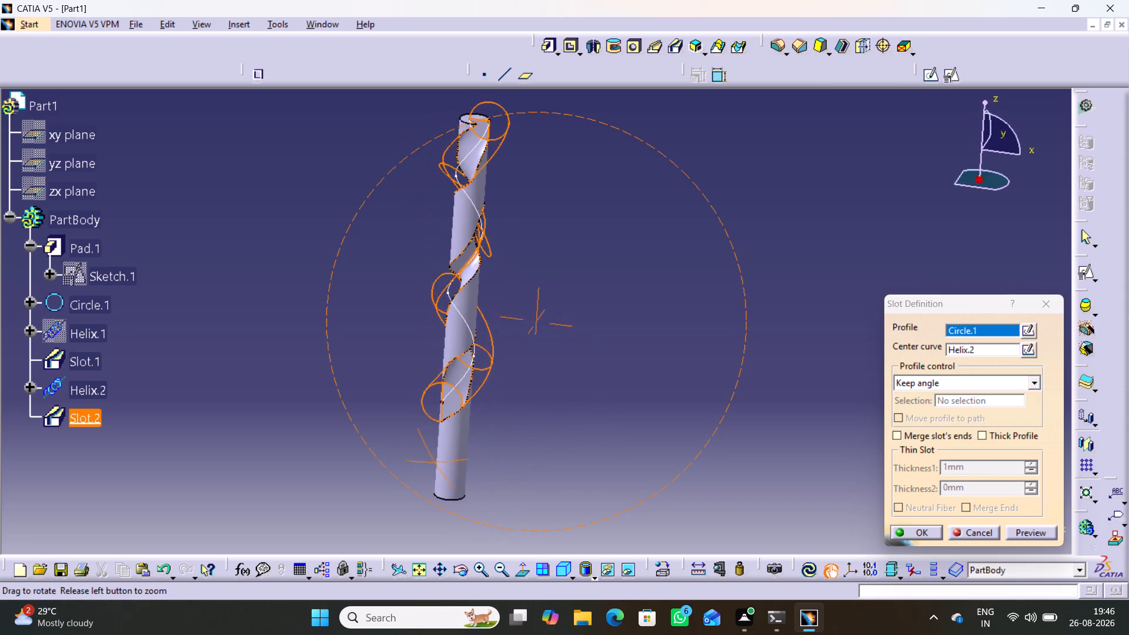
middle_click_drag(447, 458, 376, 442)
right_click_drag(447, 458, 376, 442)
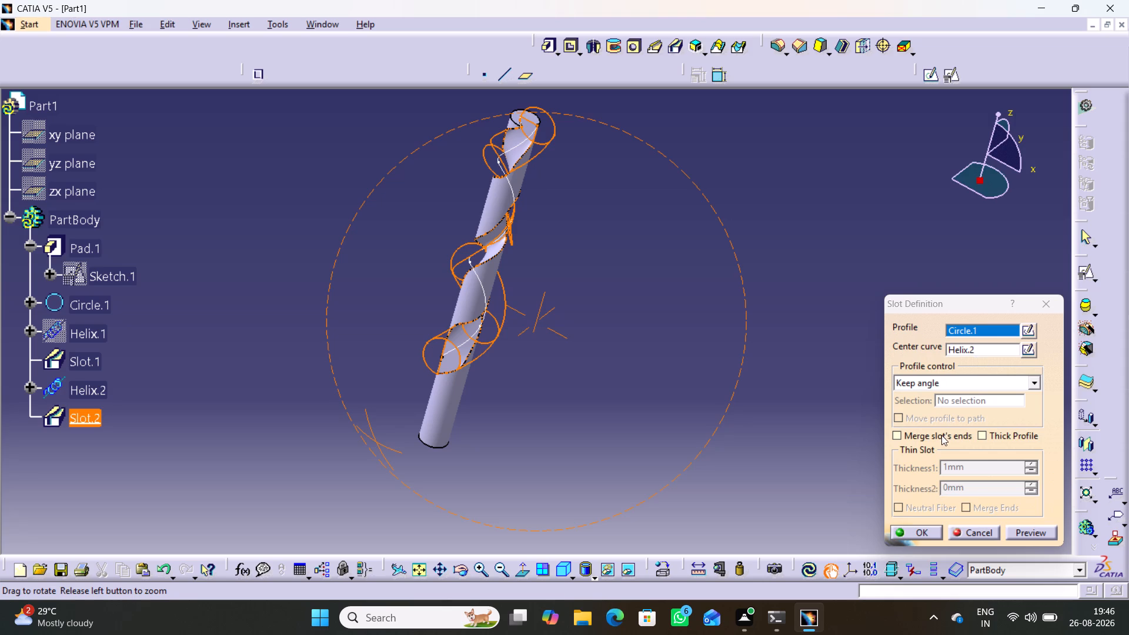
left_click(1040, 304)
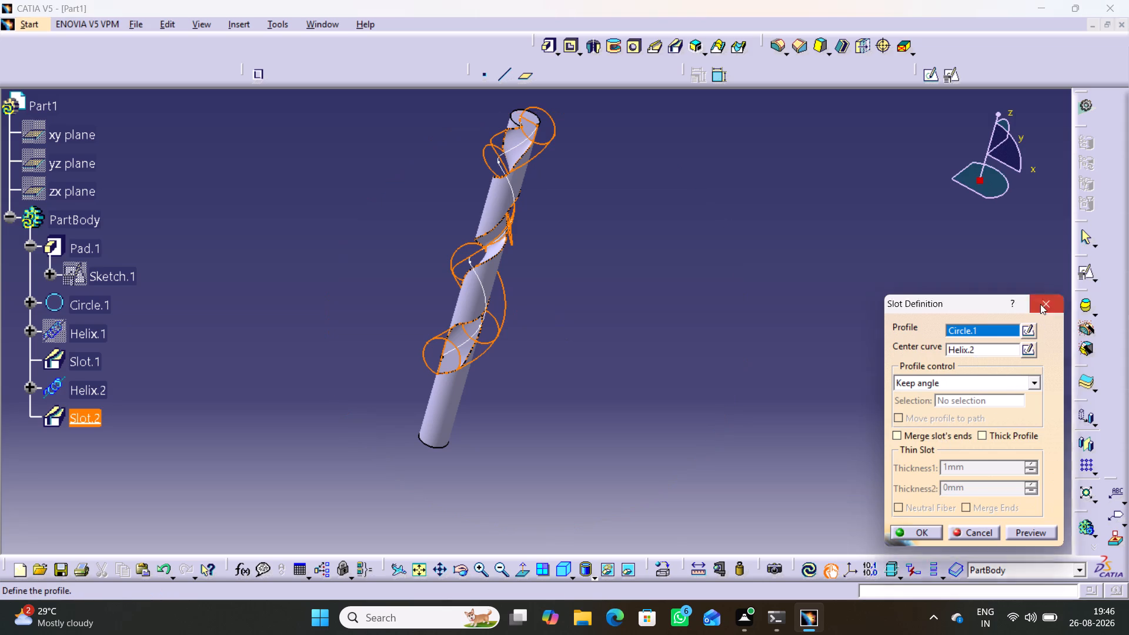
left_click(534, 437)
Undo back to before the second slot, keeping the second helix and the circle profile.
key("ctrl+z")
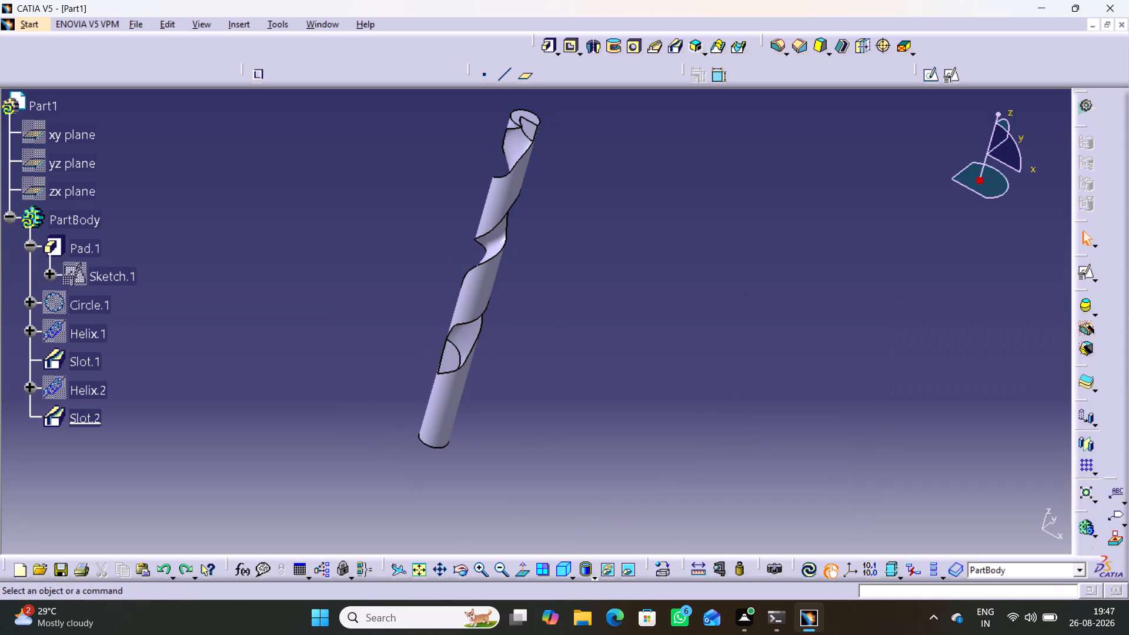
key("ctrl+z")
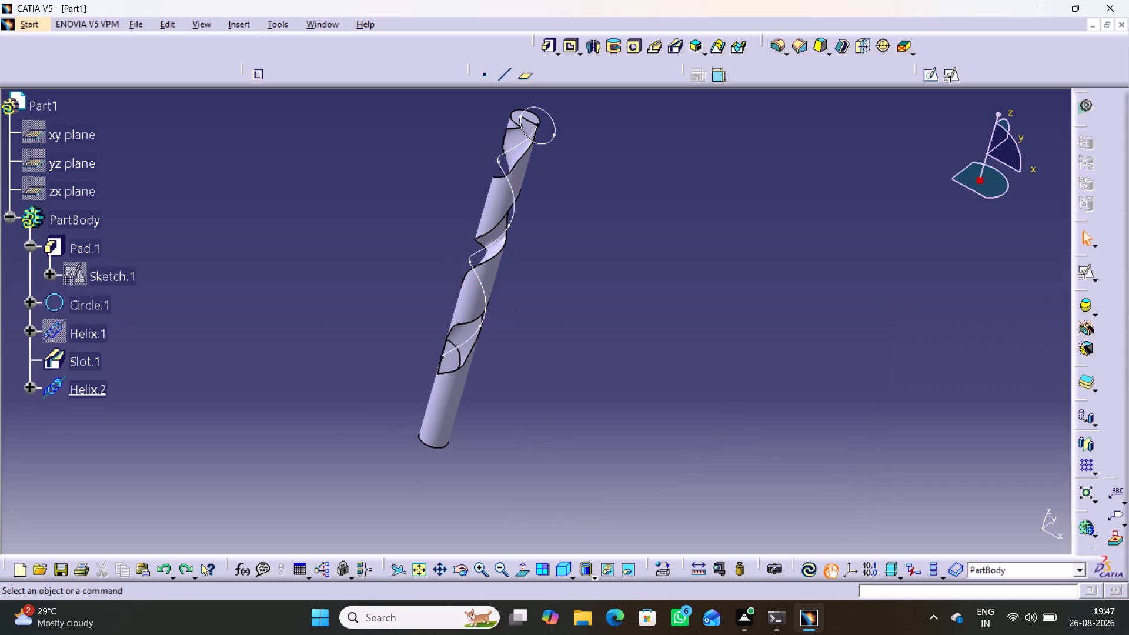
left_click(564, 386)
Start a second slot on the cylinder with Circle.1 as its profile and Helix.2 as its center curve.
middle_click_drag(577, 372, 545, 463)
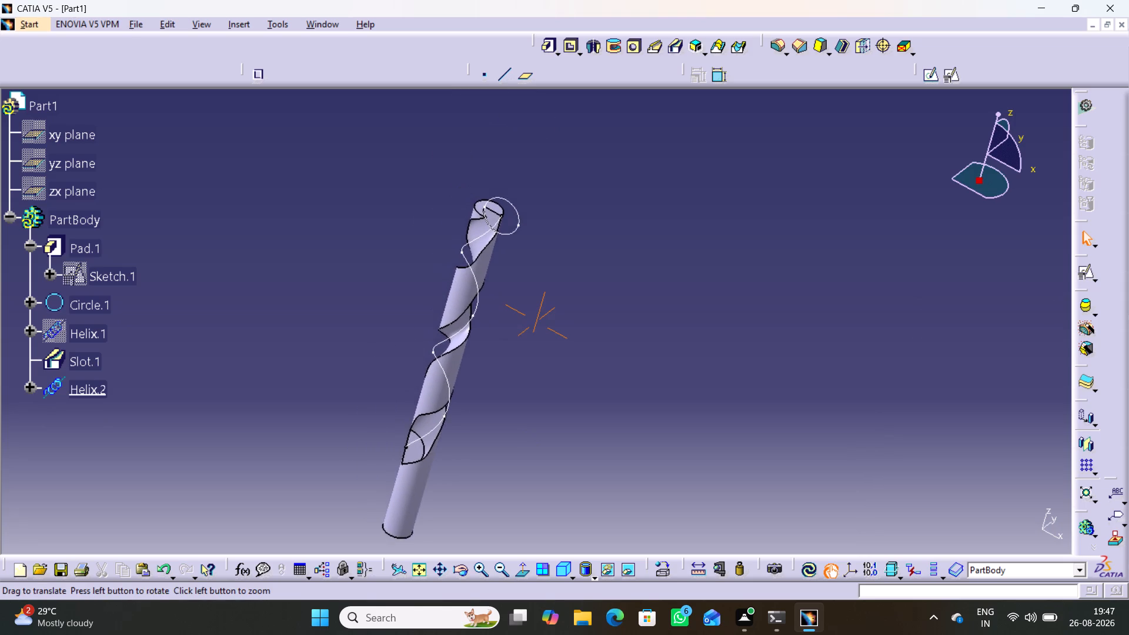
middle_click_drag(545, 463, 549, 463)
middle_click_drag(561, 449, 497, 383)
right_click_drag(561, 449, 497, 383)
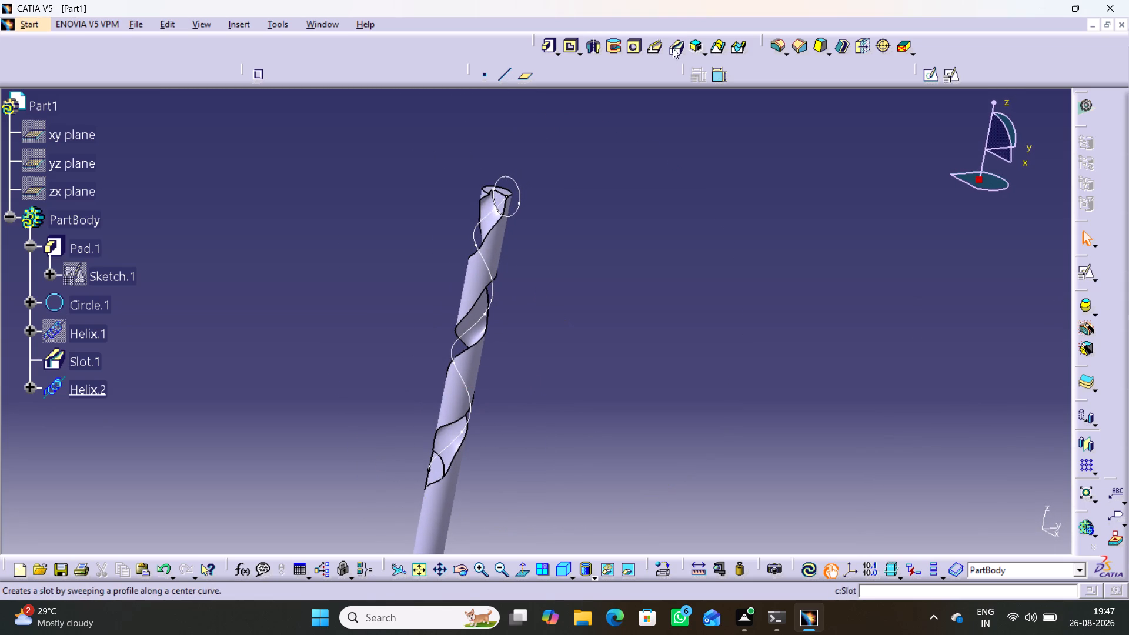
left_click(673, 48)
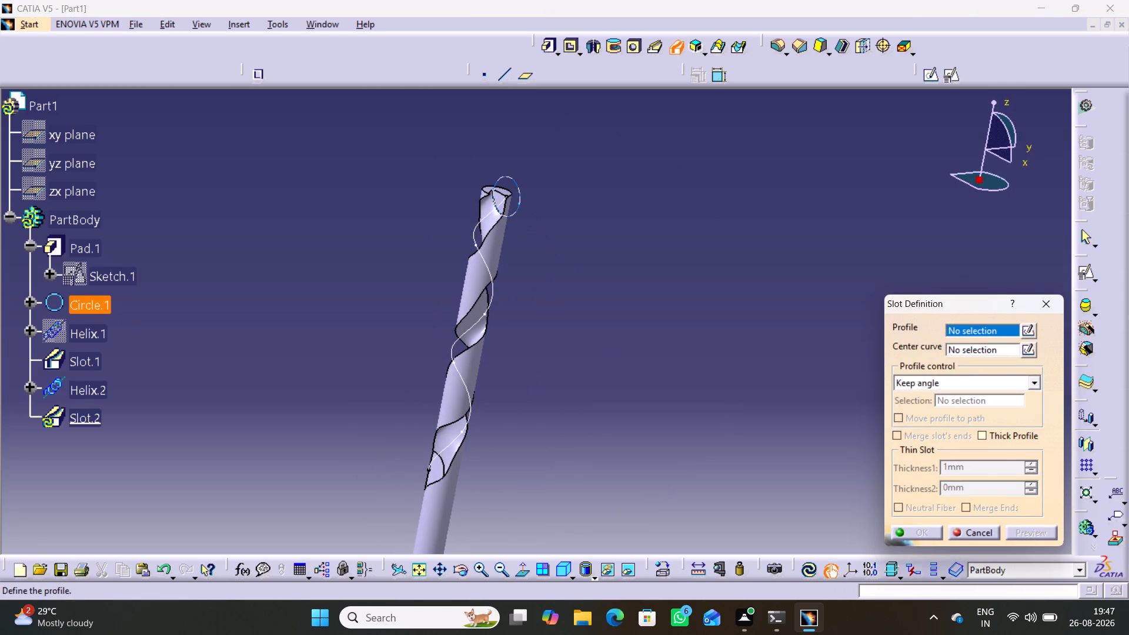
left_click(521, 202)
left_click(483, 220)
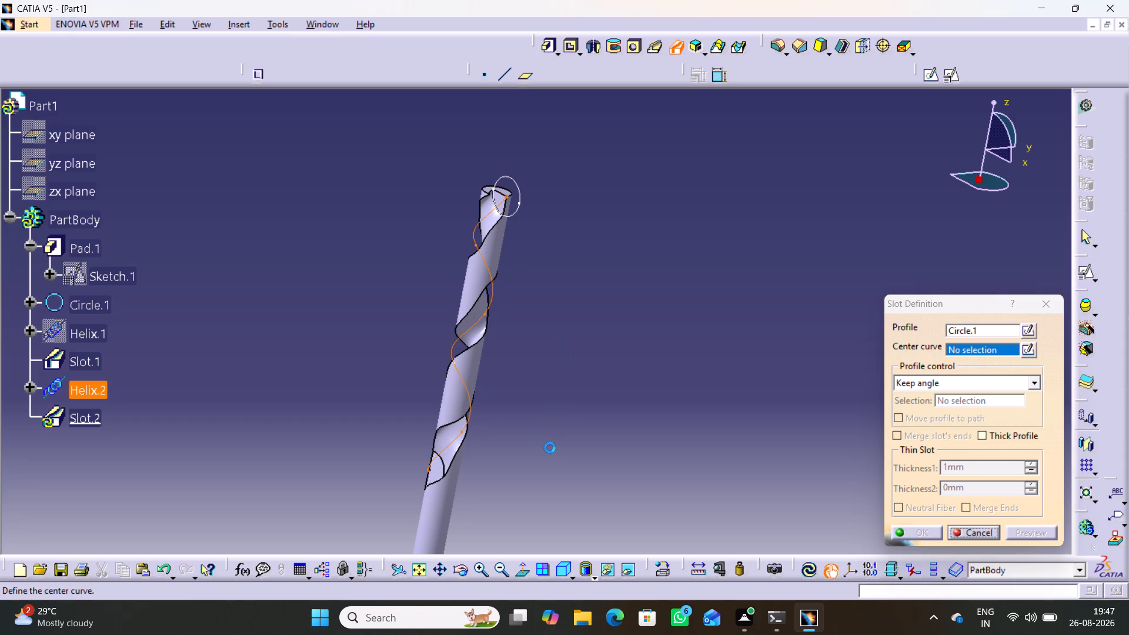
Examine the slot's swept path around the cylinder from several sides.
middle_click_drag(564, 500, 346, 427)
right_click_drag(559, 496, 346, 427)
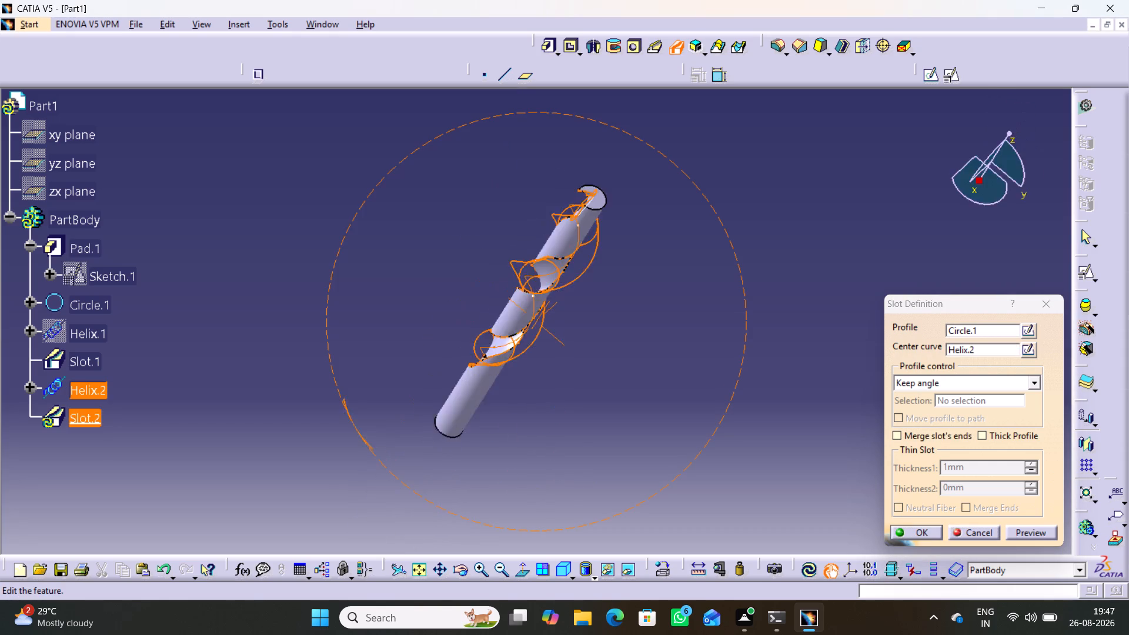
middle_click_drag(346, 427, 584, 506)
right_click_drag(346, 427, 584, 506)
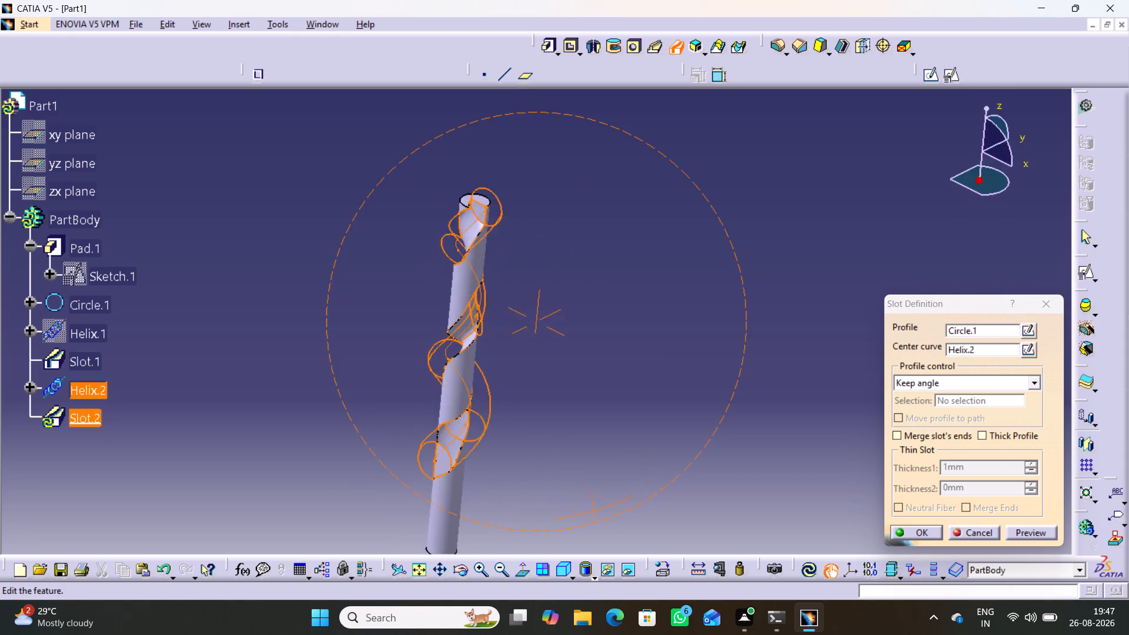
middle_click_drag(584, 506, 312, 428)
right_click_drag(584, 506, 312, 428)
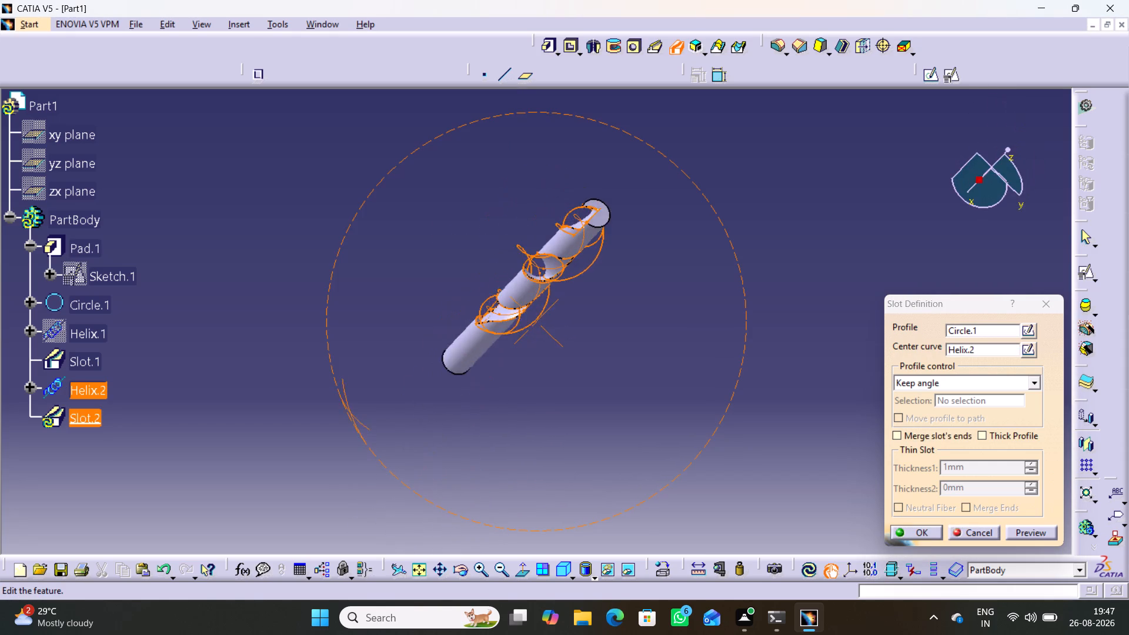
middle_click_drag(312, 428, 302, 434)
right_click_drag(312, 428, 303, 435)
middle_click_drag(701, 416, 457, 326)
right_click_drag(692, 403, 457, 326)
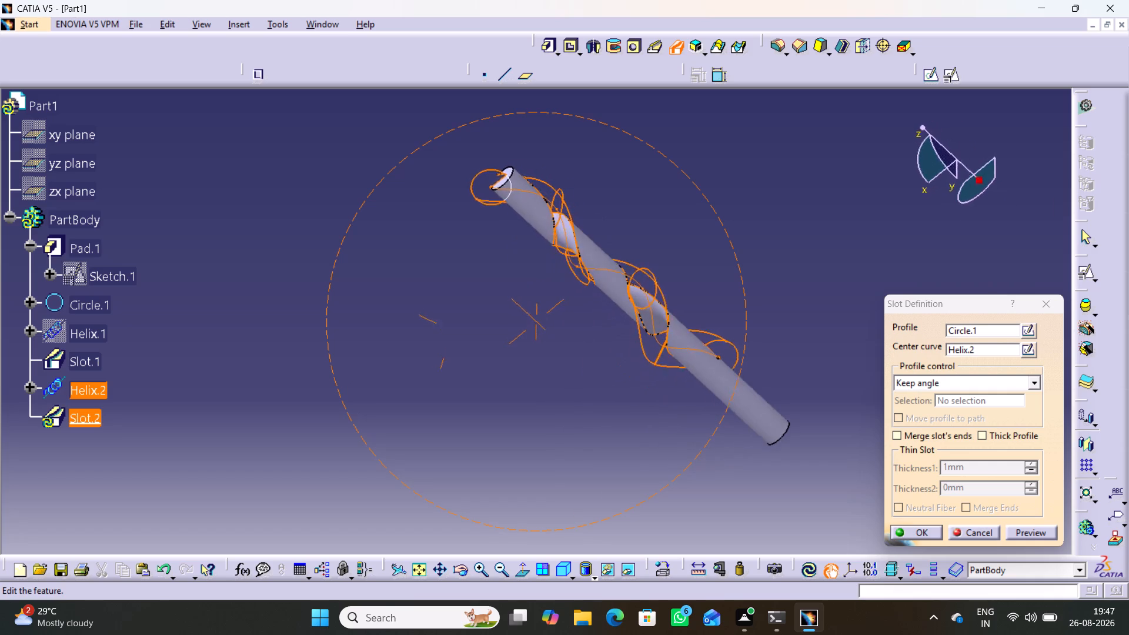
middle_click_drag(457, 326, 689, 308)
right_click_drag(457, 326, 689, 308)
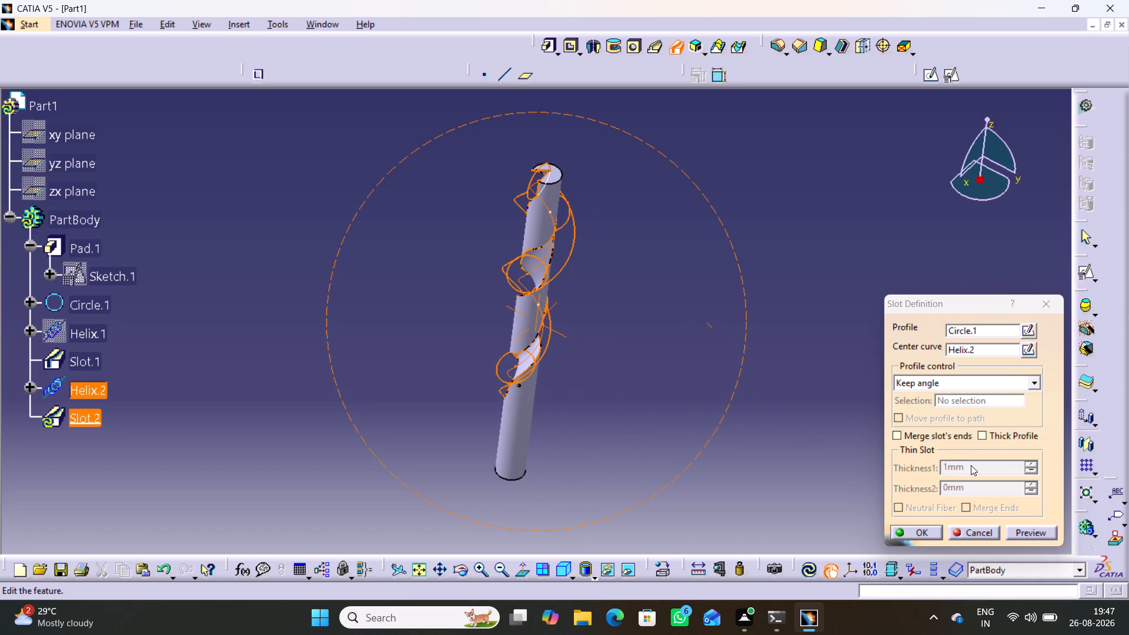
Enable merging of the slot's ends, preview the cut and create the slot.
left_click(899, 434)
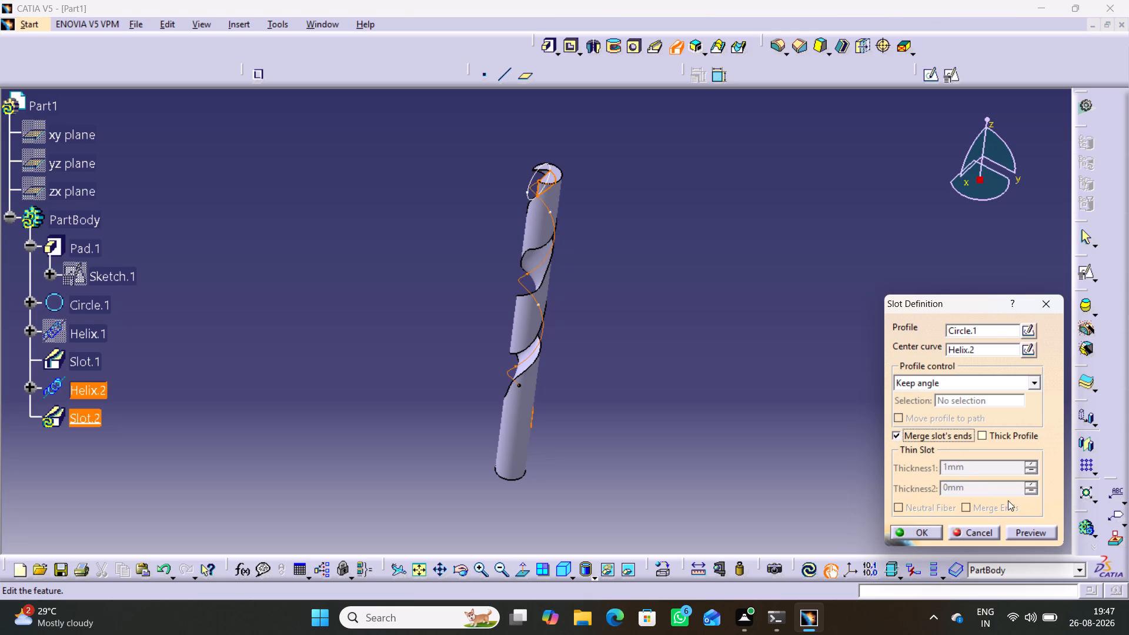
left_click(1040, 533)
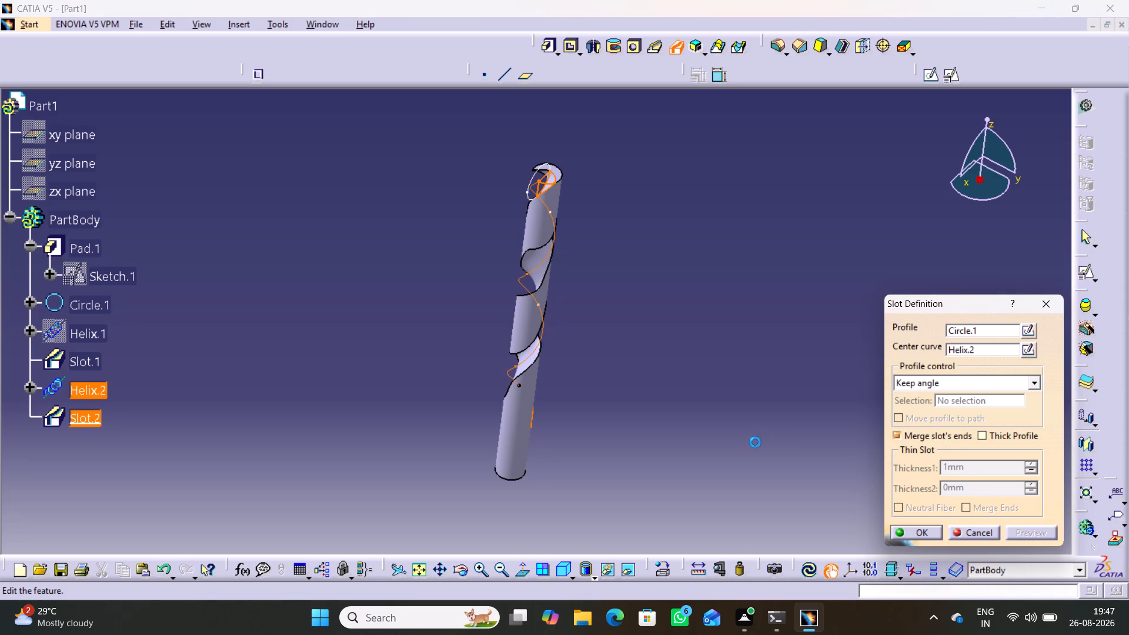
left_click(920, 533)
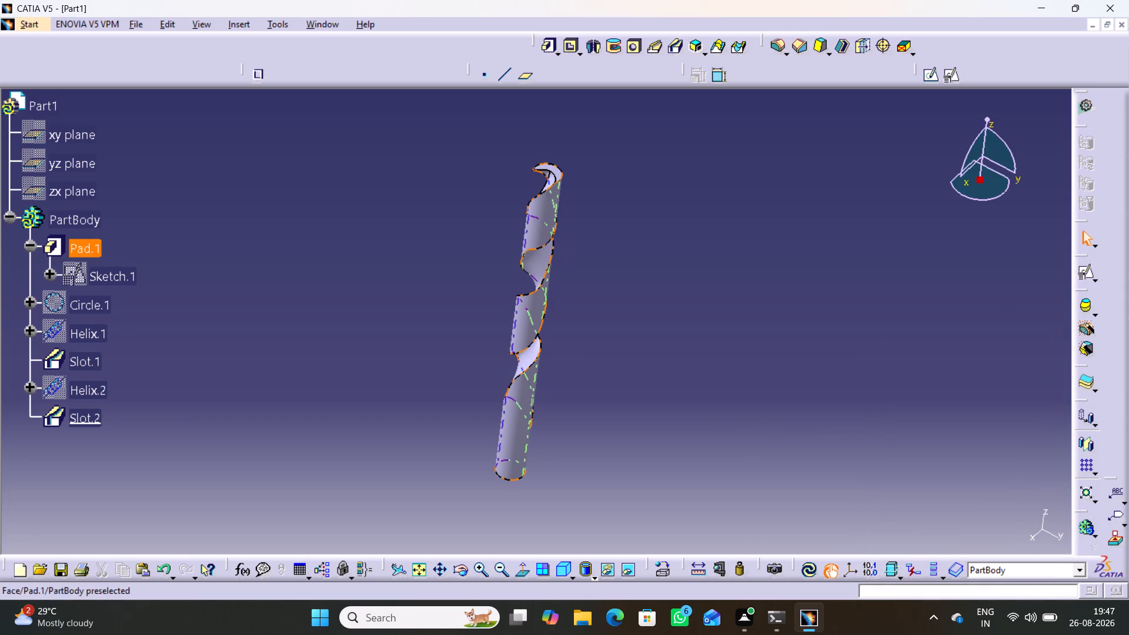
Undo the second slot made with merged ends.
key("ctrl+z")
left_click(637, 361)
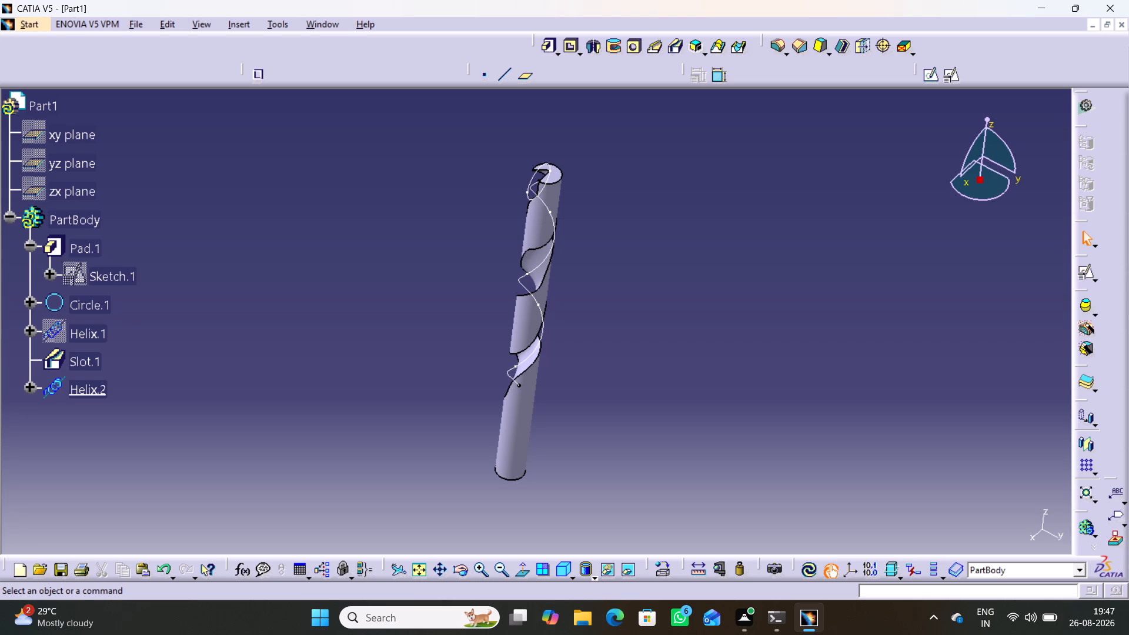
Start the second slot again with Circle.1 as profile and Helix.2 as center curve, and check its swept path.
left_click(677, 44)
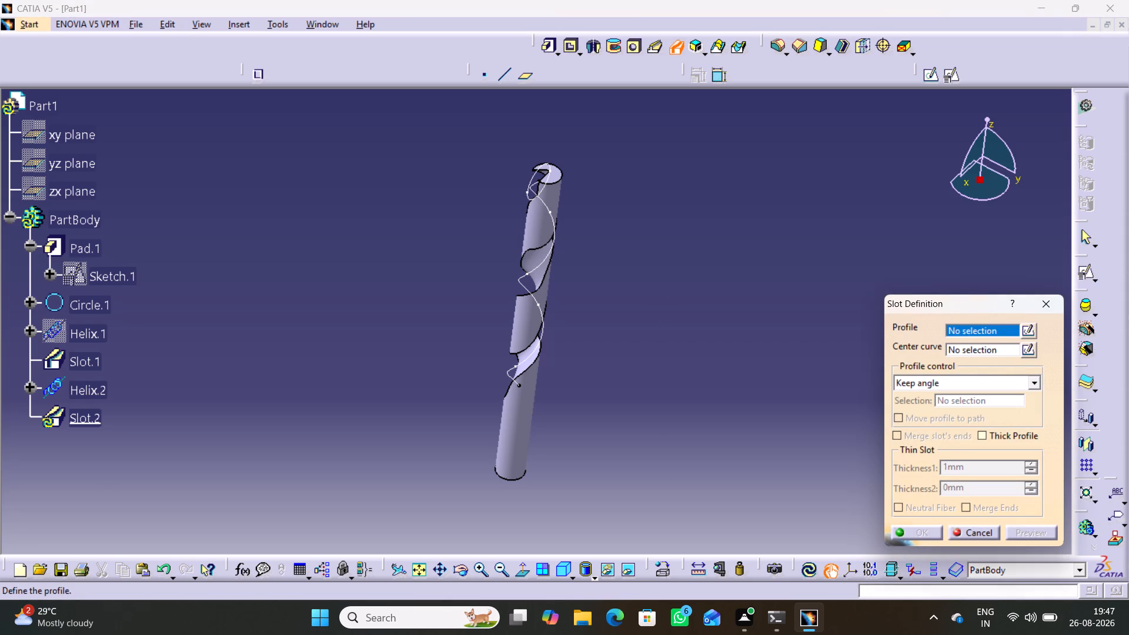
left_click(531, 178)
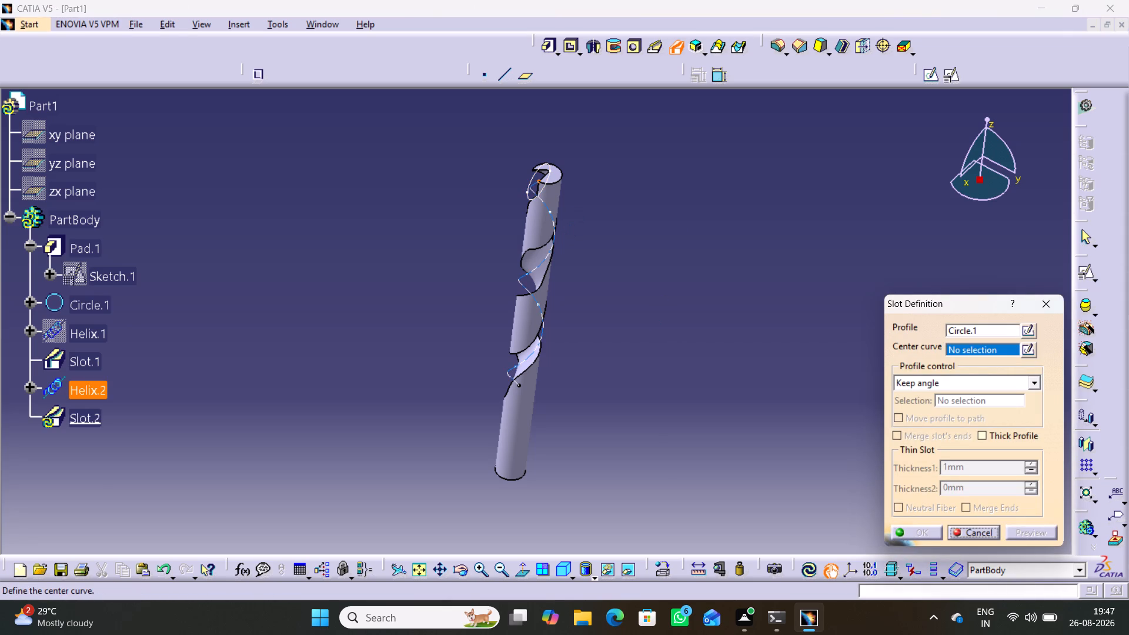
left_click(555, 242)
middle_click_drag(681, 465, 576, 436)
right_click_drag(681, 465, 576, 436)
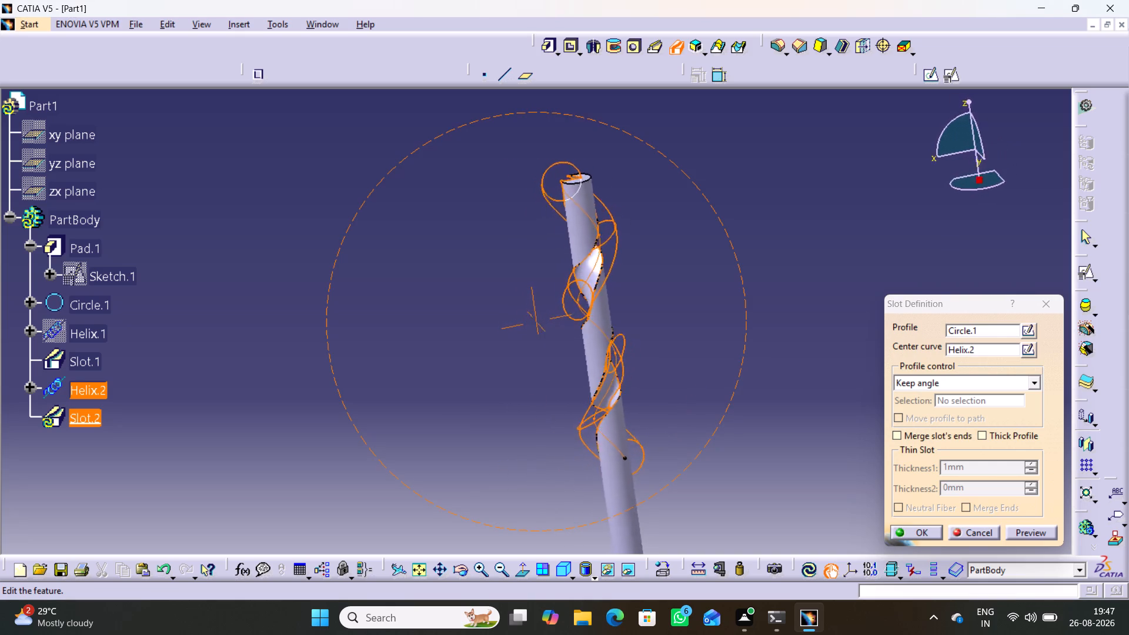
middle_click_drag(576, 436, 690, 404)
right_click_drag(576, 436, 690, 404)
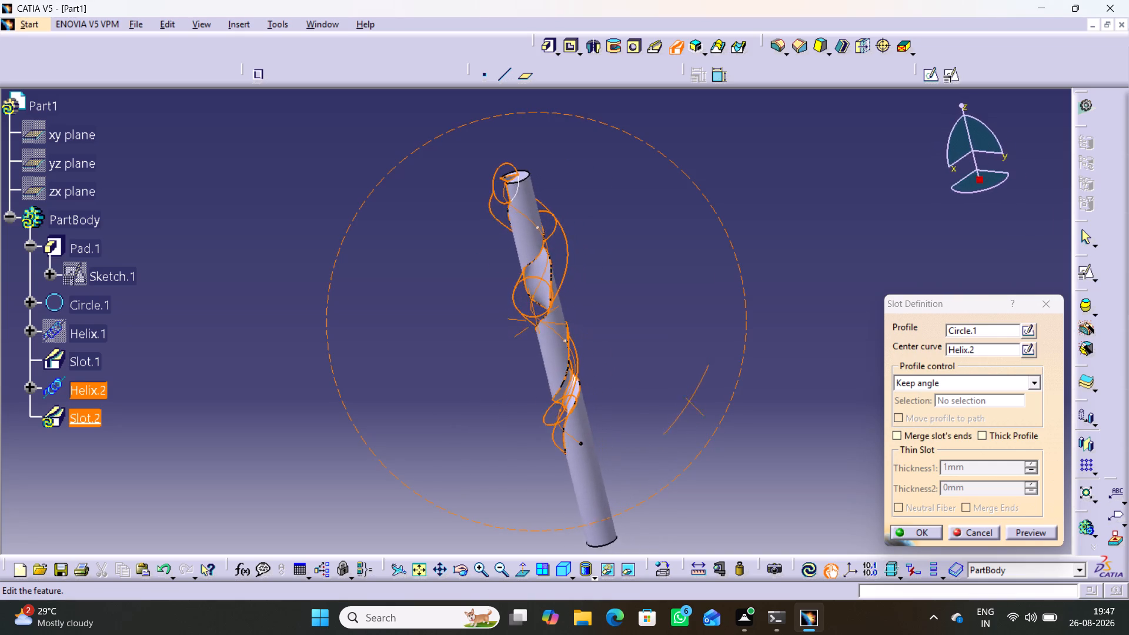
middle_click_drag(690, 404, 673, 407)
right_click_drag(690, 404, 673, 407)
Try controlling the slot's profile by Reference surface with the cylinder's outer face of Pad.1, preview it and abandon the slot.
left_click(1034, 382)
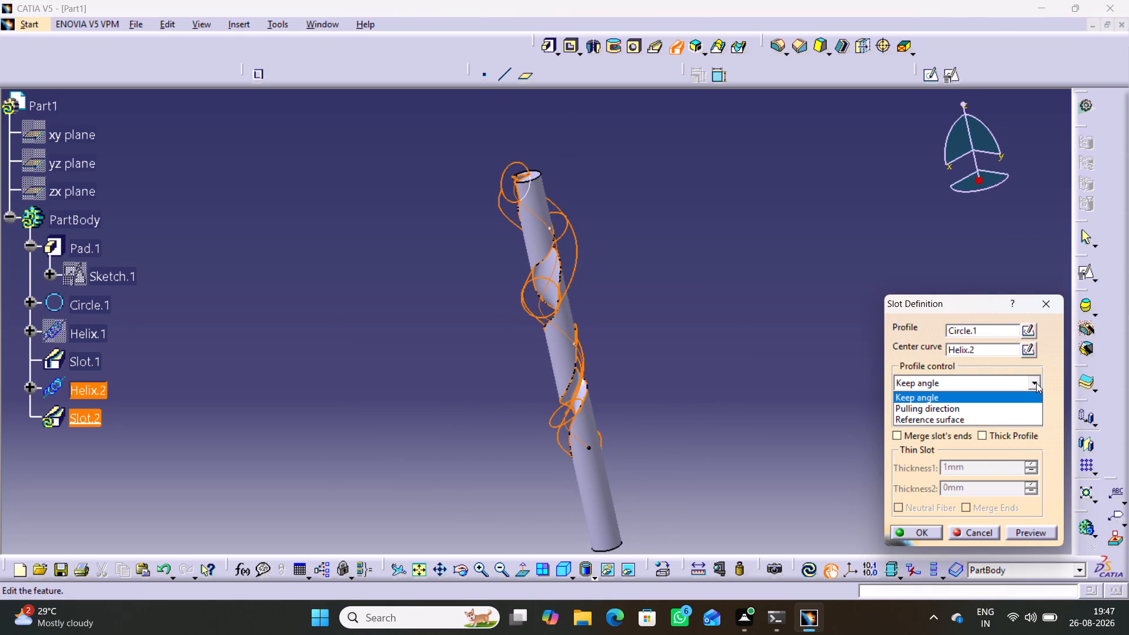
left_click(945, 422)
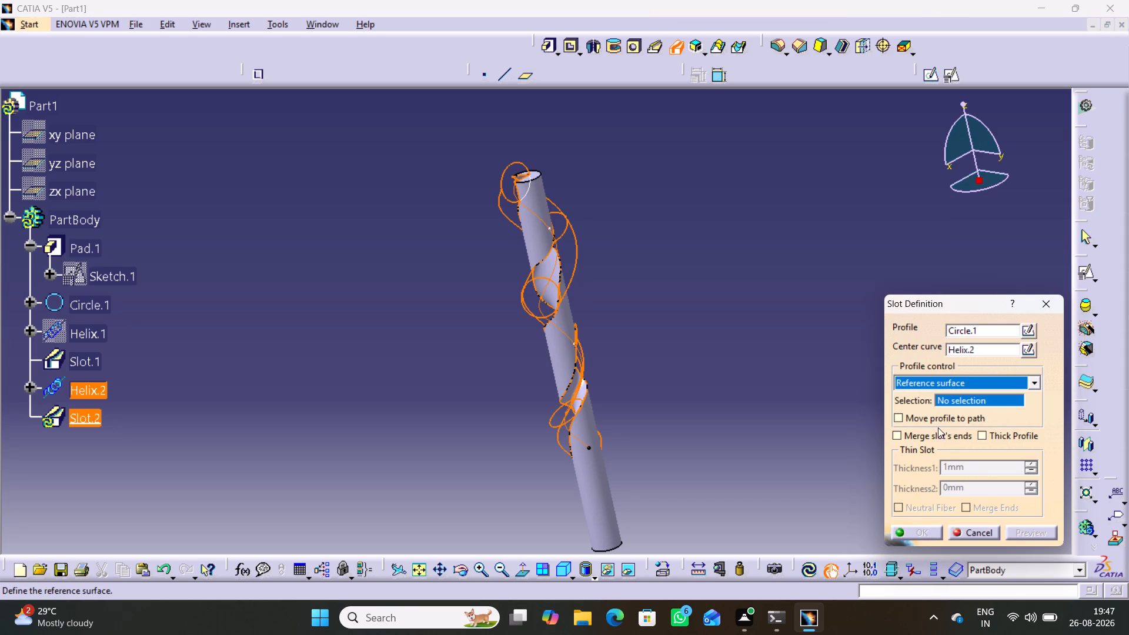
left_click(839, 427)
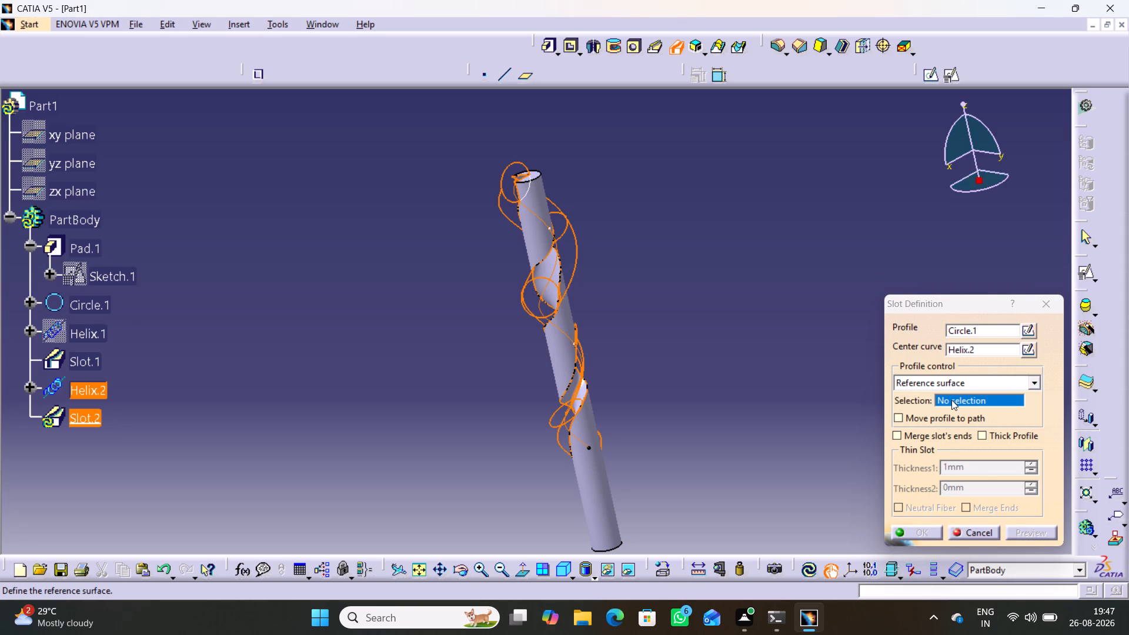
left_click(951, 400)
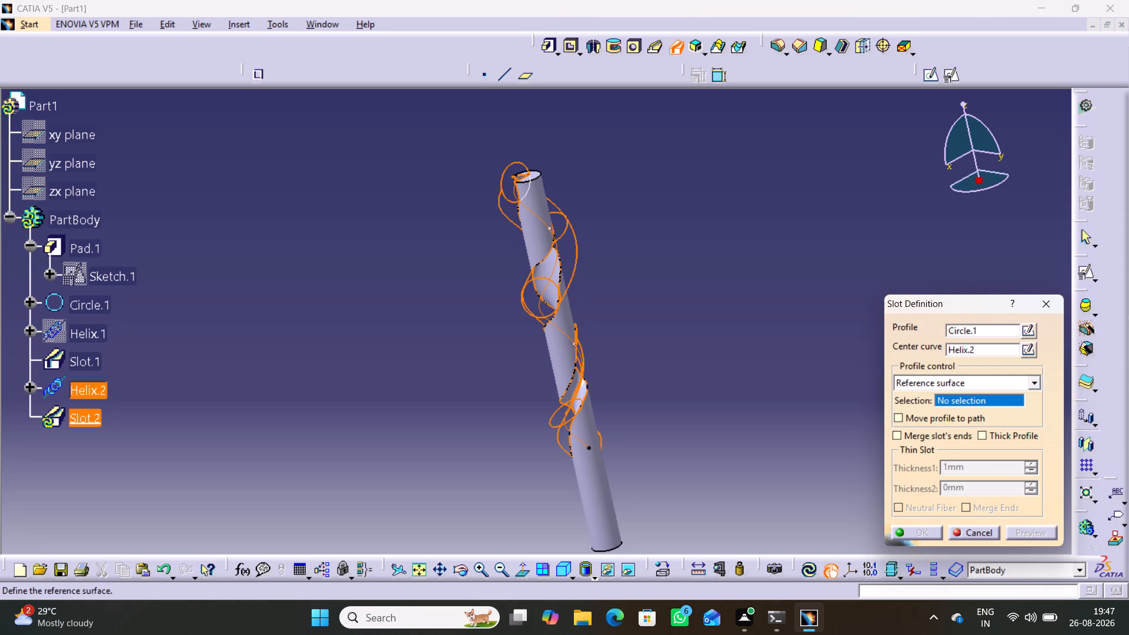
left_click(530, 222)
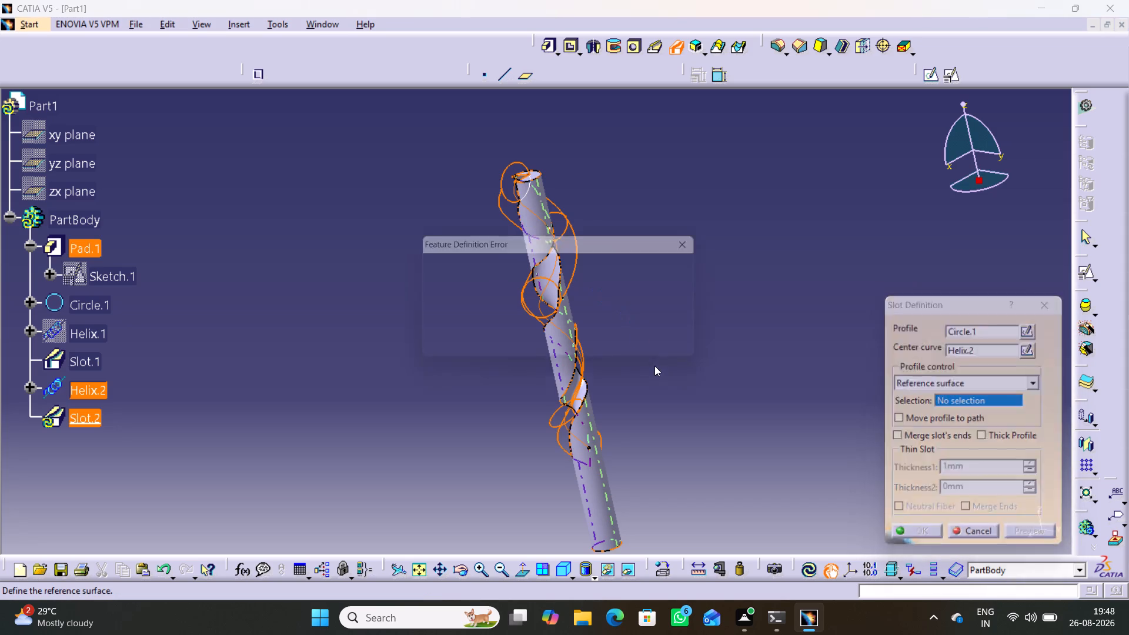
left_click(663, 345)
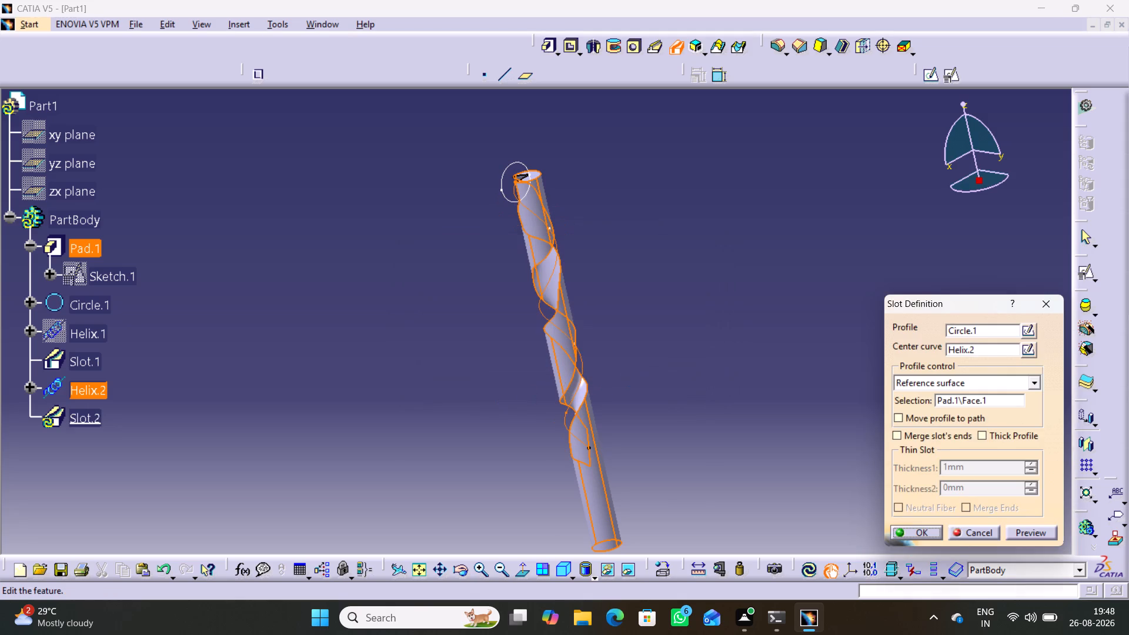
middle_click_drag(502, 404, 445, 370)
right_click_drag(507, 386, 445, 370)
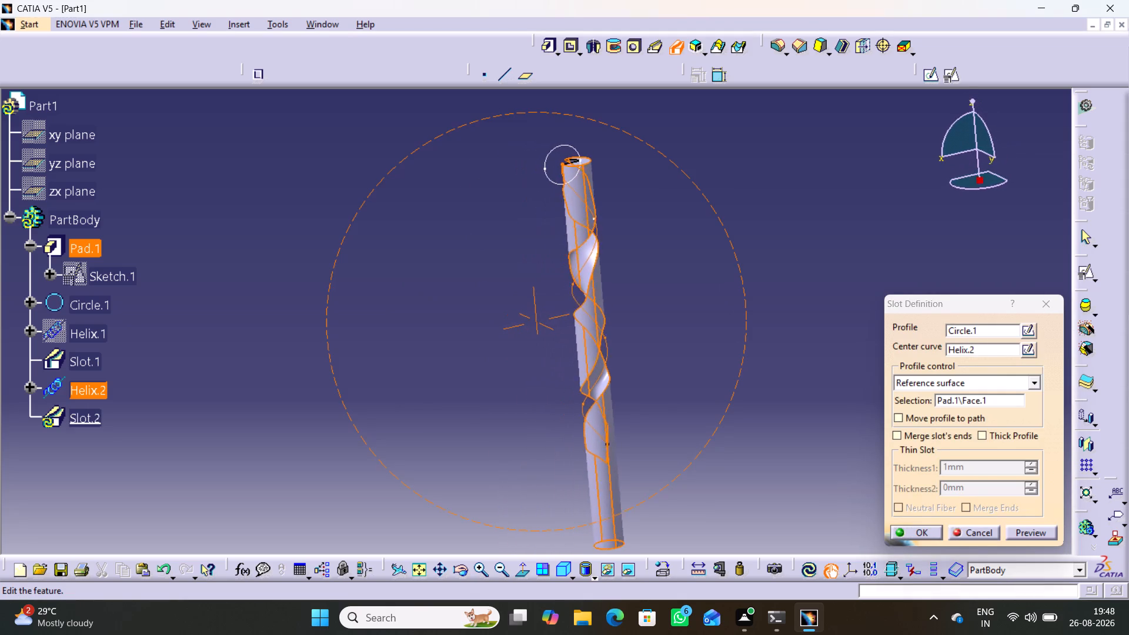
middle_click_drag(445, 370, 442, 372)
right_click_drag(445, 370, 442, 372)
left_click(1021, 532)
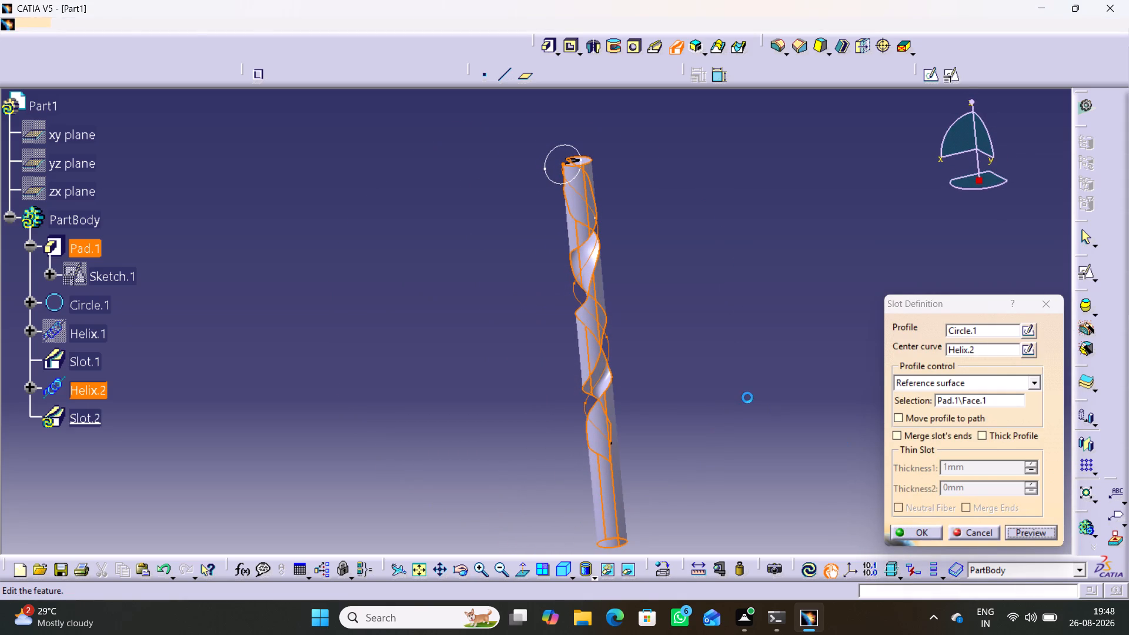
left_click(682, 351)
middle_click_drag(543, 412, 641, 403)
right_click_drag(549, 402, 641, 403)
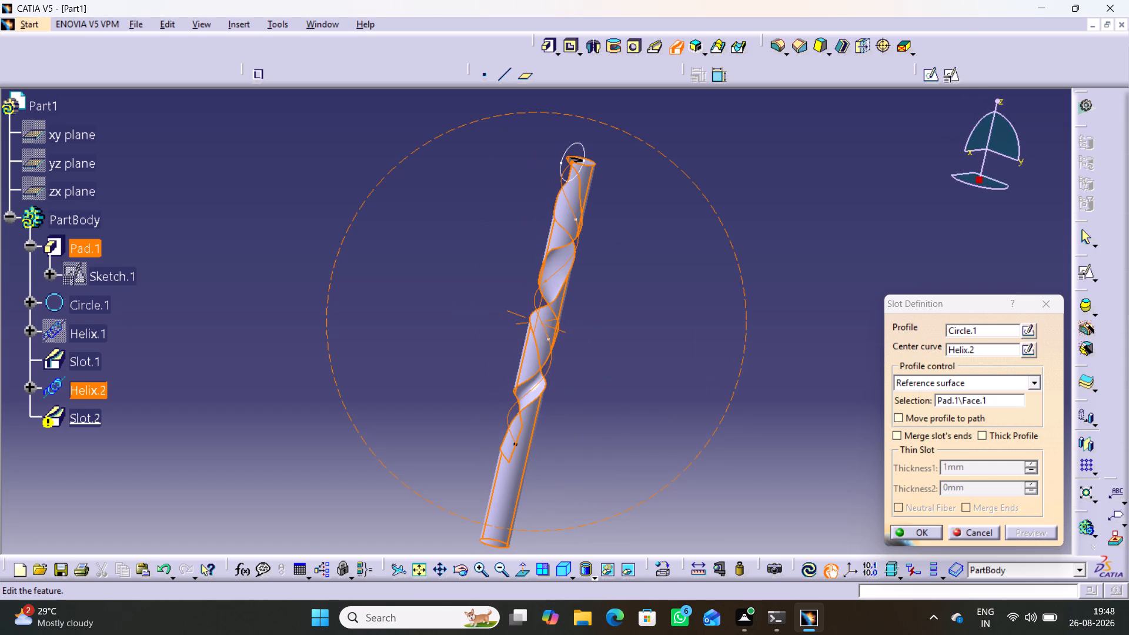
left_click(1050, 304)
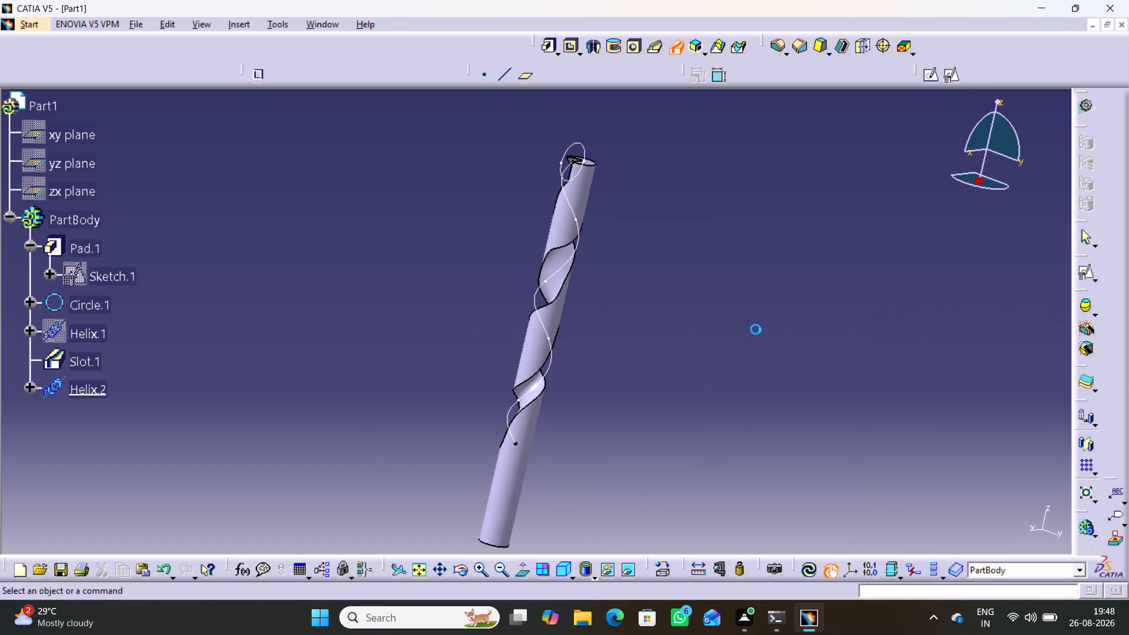
Inspect the first flute and the definition of Slot.1 for its profile, center curve and profile control, without changing anything.
left_click(755, 330)
middle_click_drag(652, 397, 503, 380)
right_click_drag(660, 393, 503, 380)
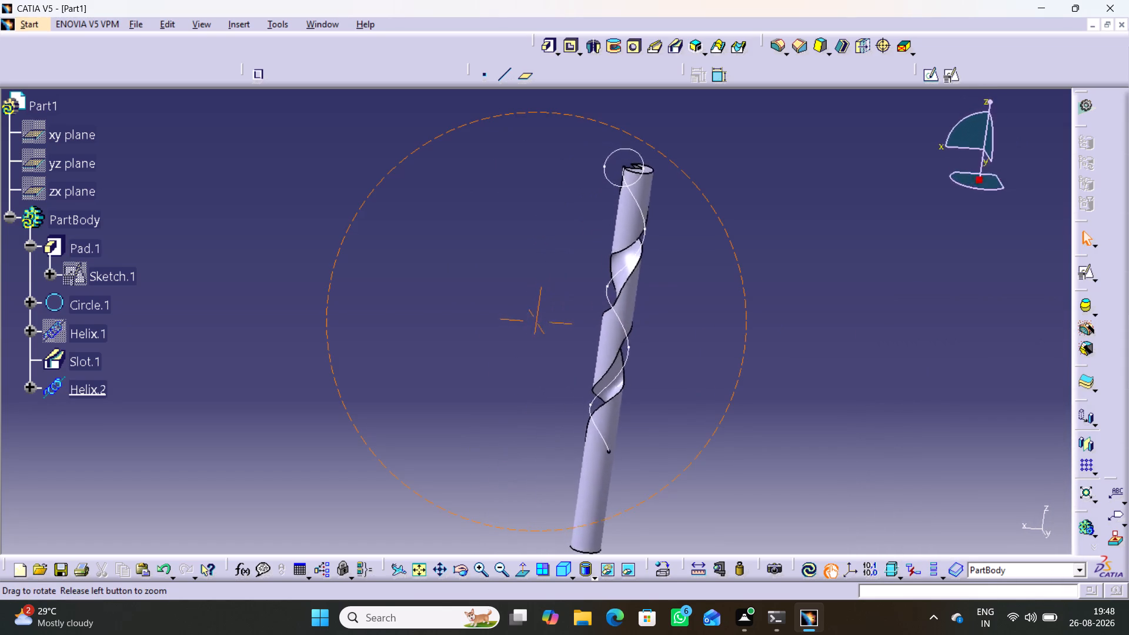
middle_click_drag(503, 380, 587, 373)
right_click_drag(503, 380, 587, 373)
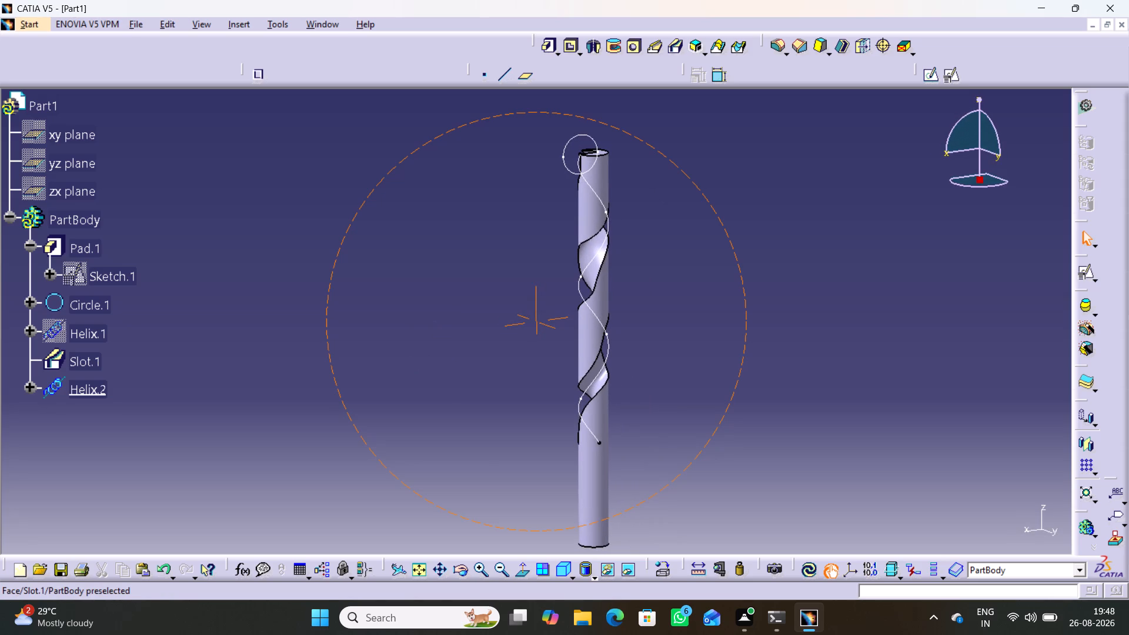
left_click(487, 348)
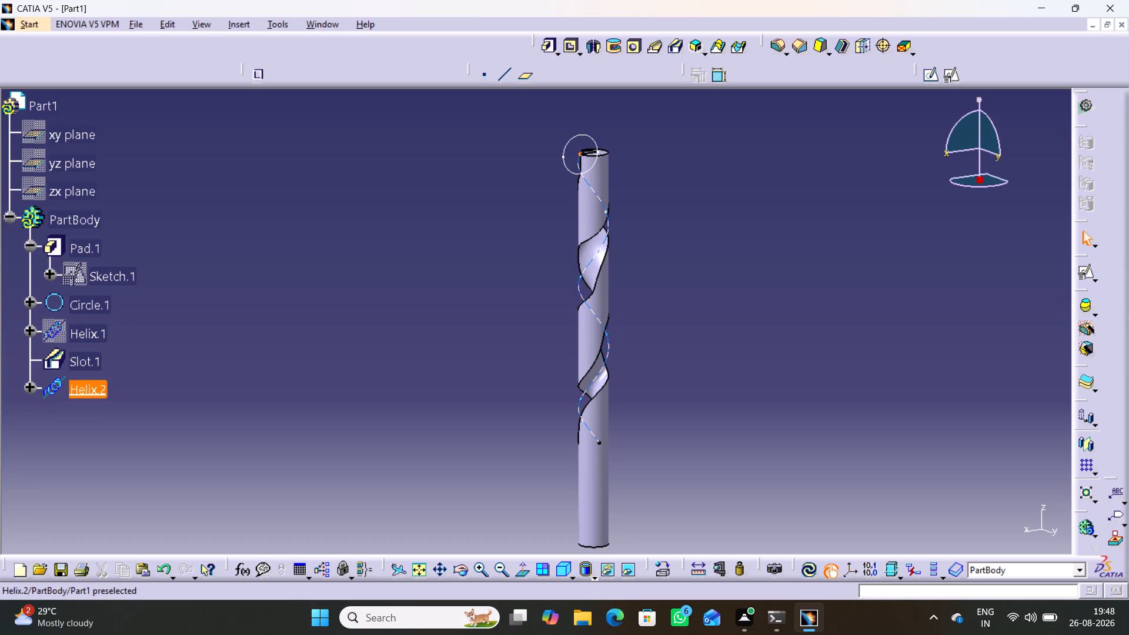
right_click(88, 360)
left_click(272, 286)
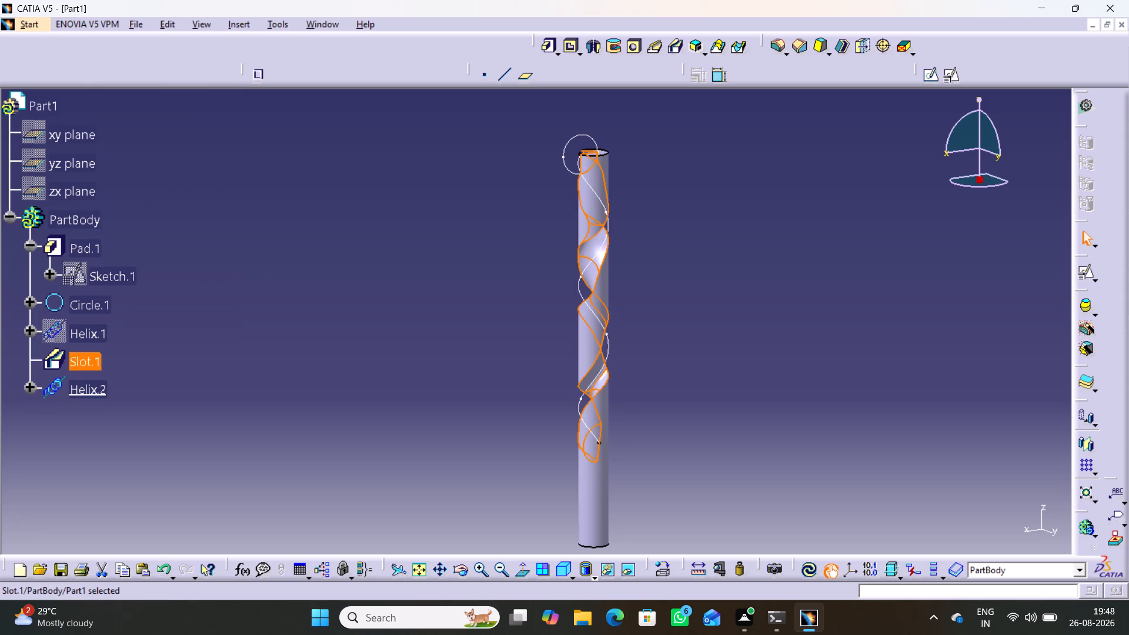
double_click(86, 359)
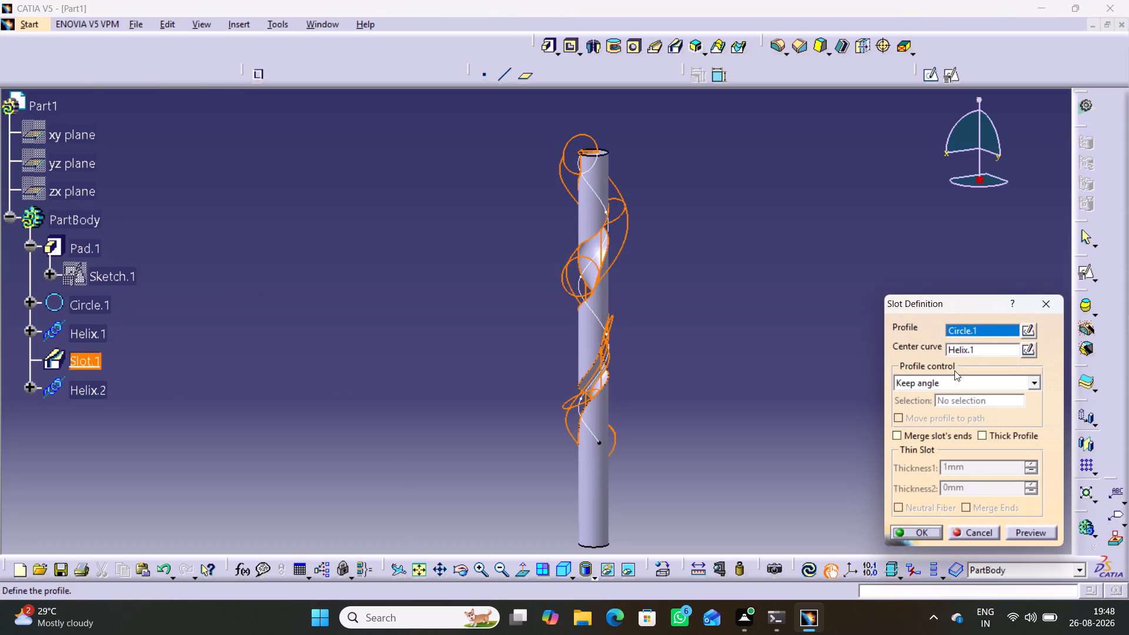
left_click(1037, 302)
left_click(413, 328)
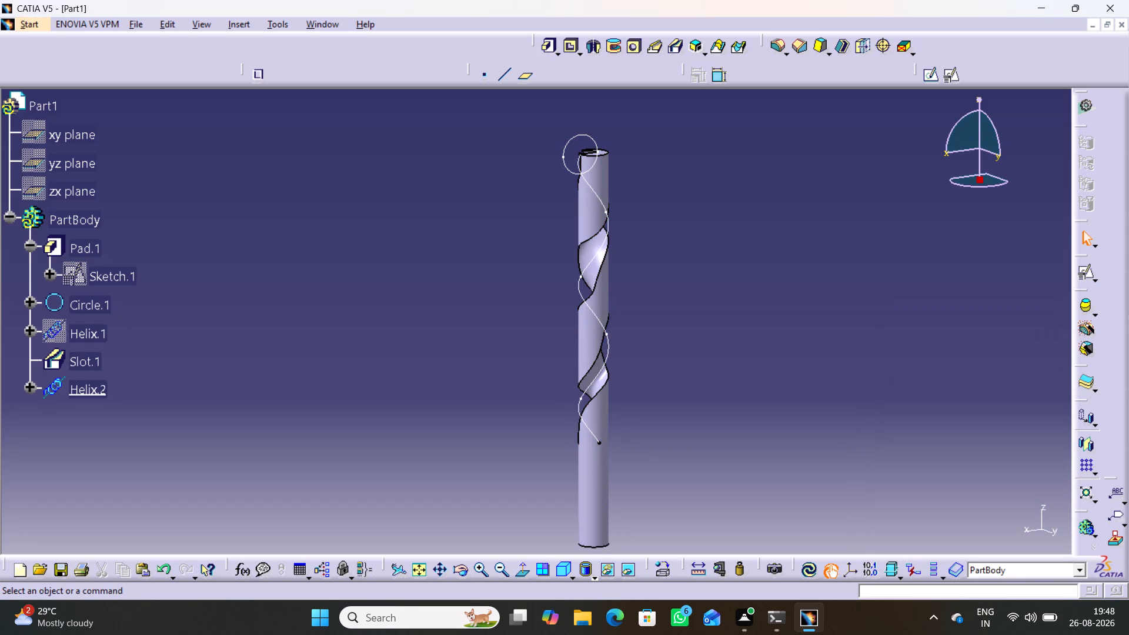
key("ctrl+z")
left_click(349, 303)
Hide Circle.1, the profile of the first flute.
right_click(92, 306)
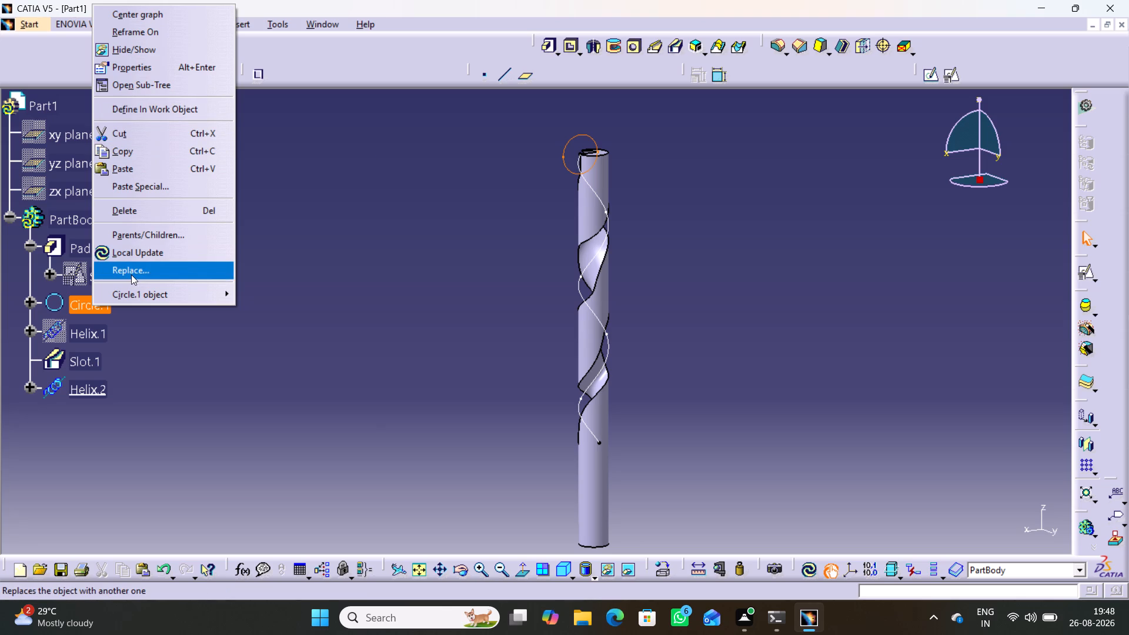
left_click(151, 52)
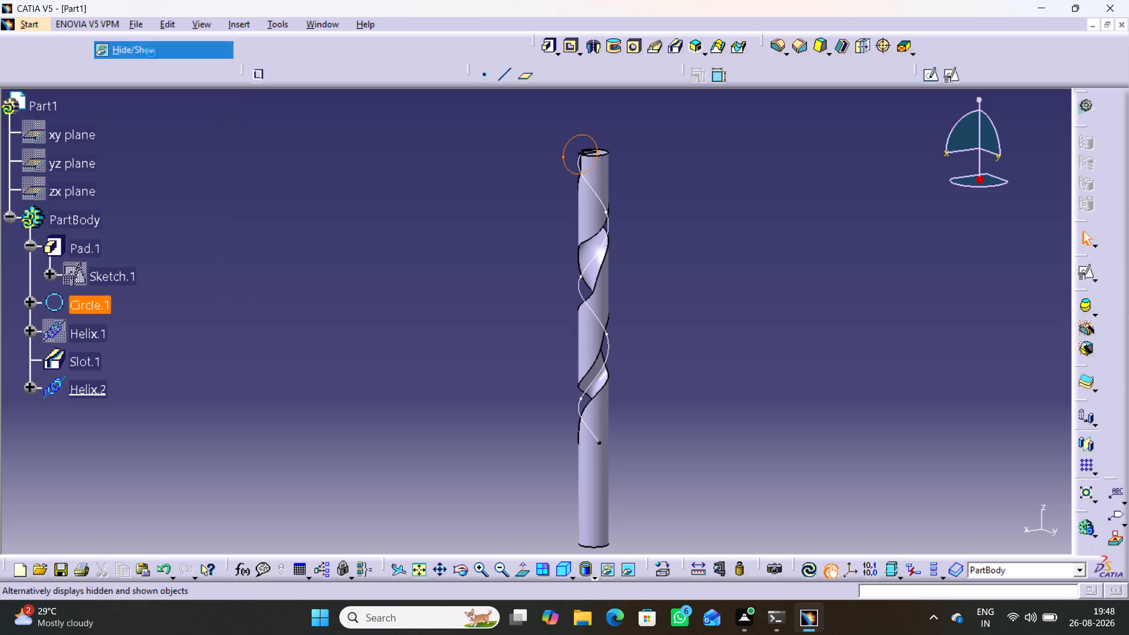
left_click(323, 260)
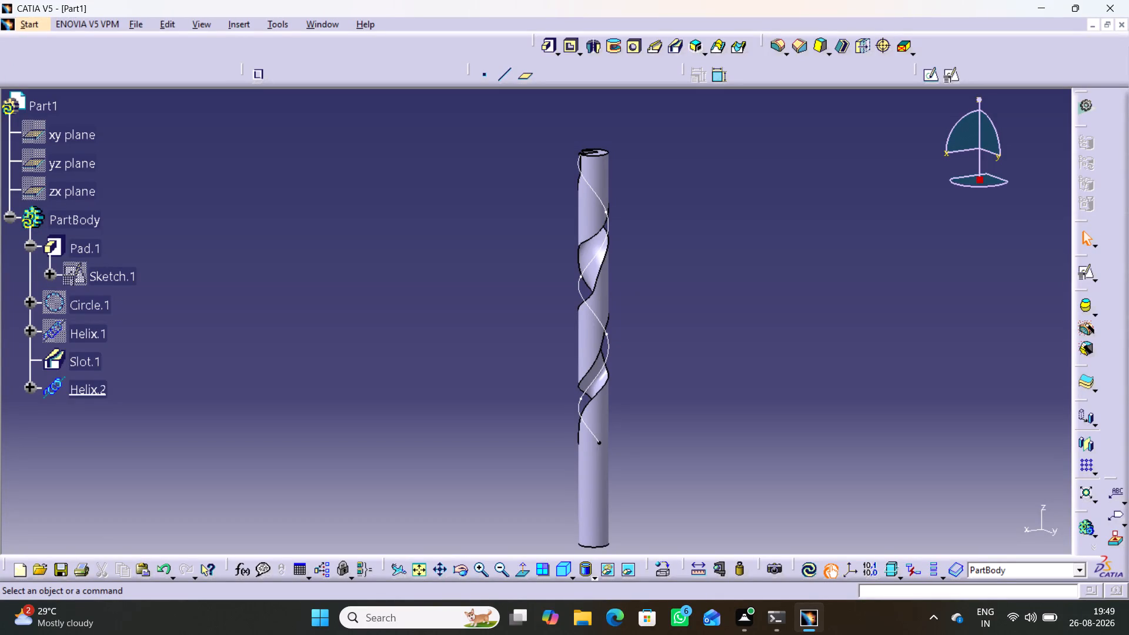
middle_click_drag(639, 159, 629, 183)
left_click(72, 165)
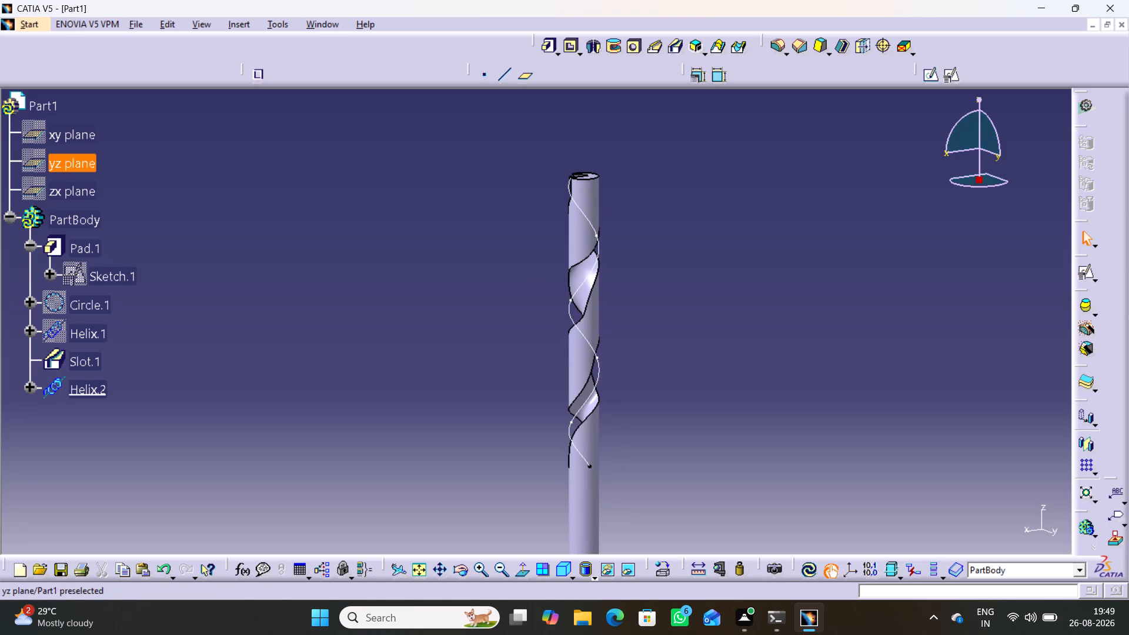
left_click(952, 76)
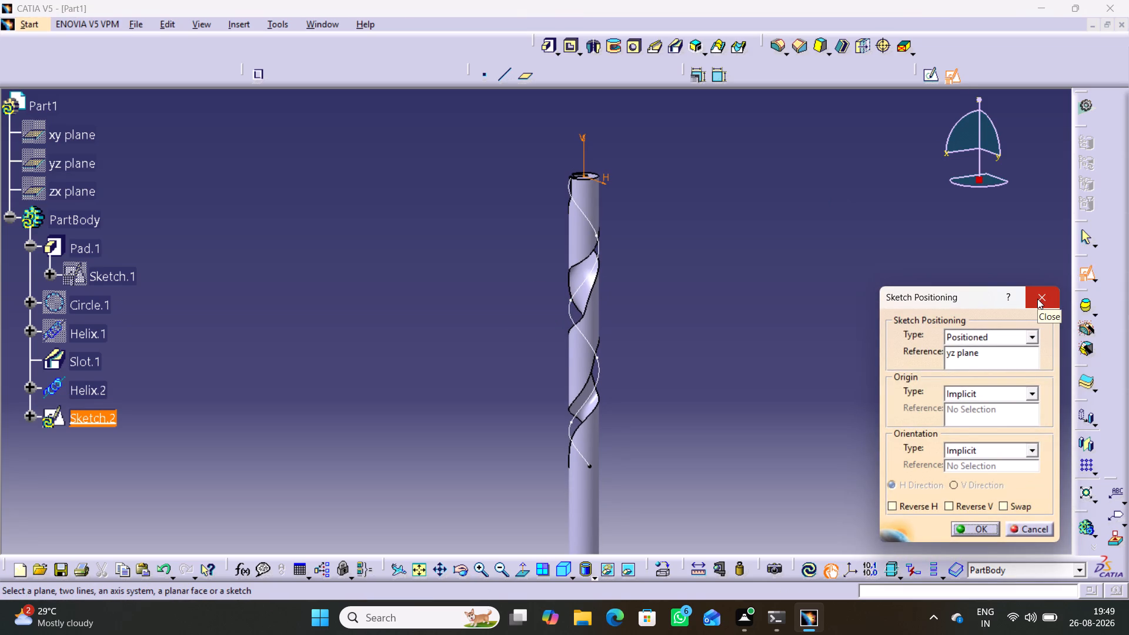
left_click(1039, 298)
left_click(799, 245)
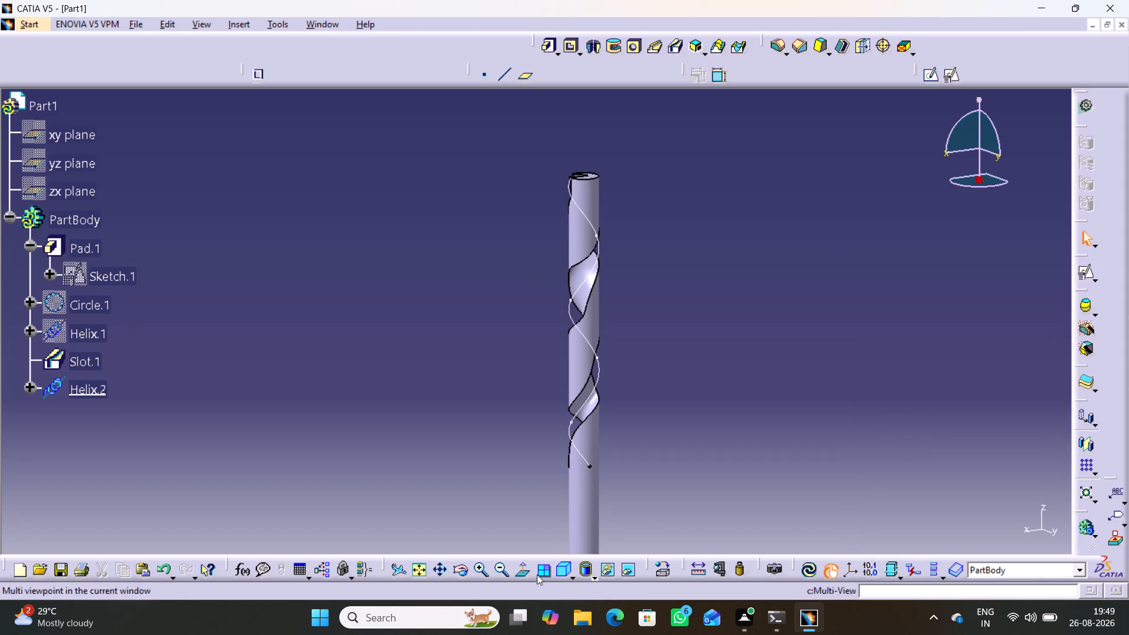
Open a sketch on the zx plane and draw a circle of about 4.3 mm radius at Helix.2's start on the cylinder's top edge.
left_click(559, 568)
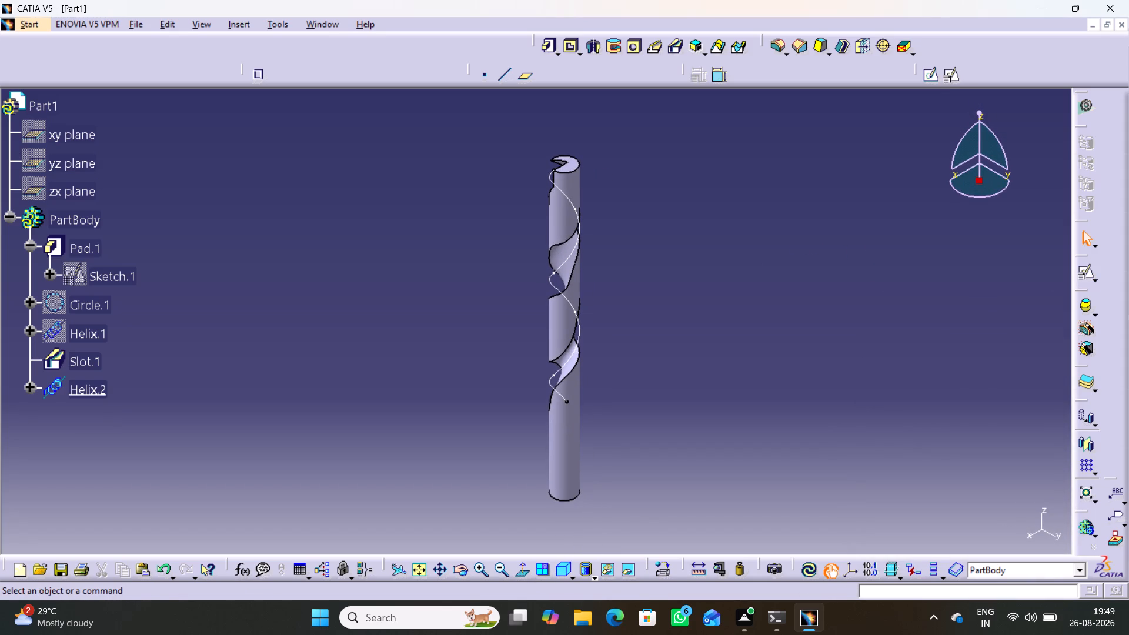
left_click(419, 573)
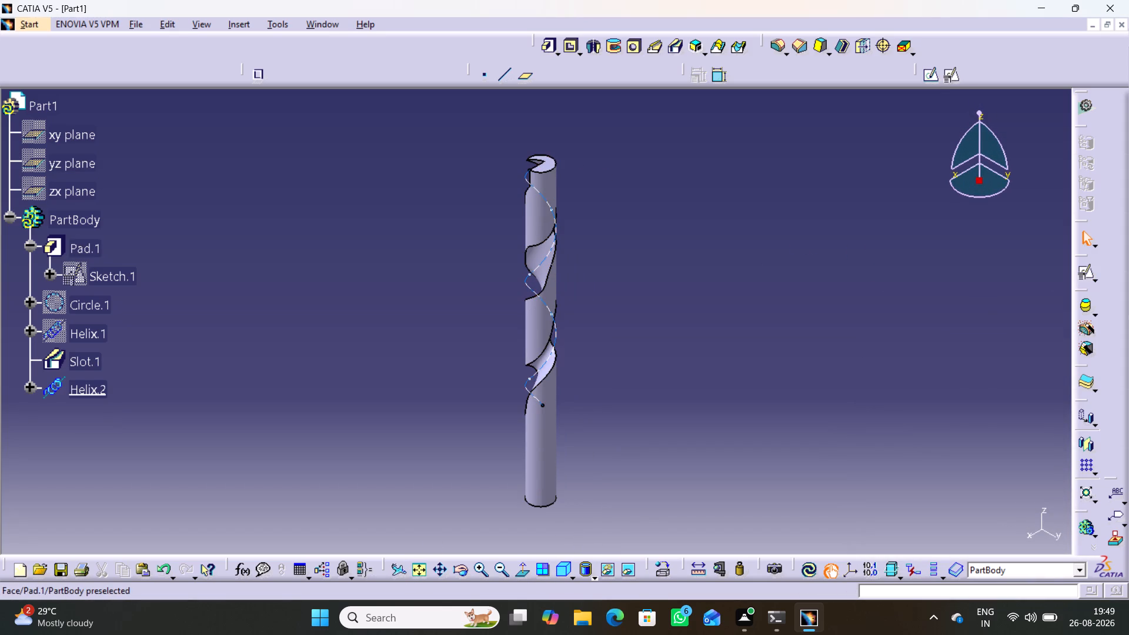
left_click(66, 166)
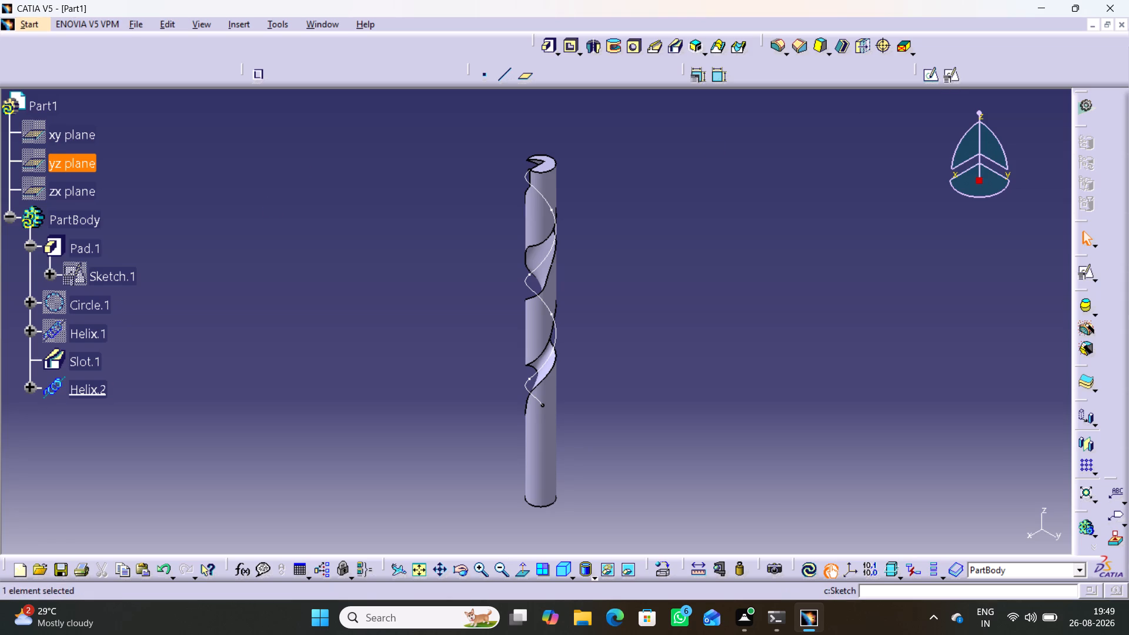
left_click(303, 173)
left_click(77, 194)
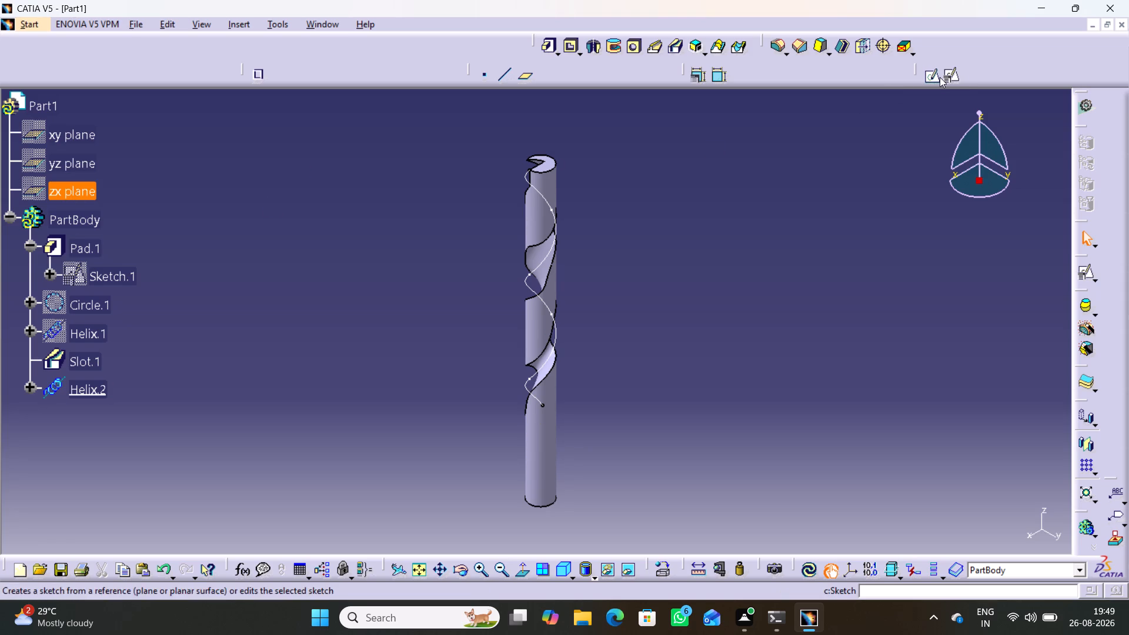
left_click(940, 77)
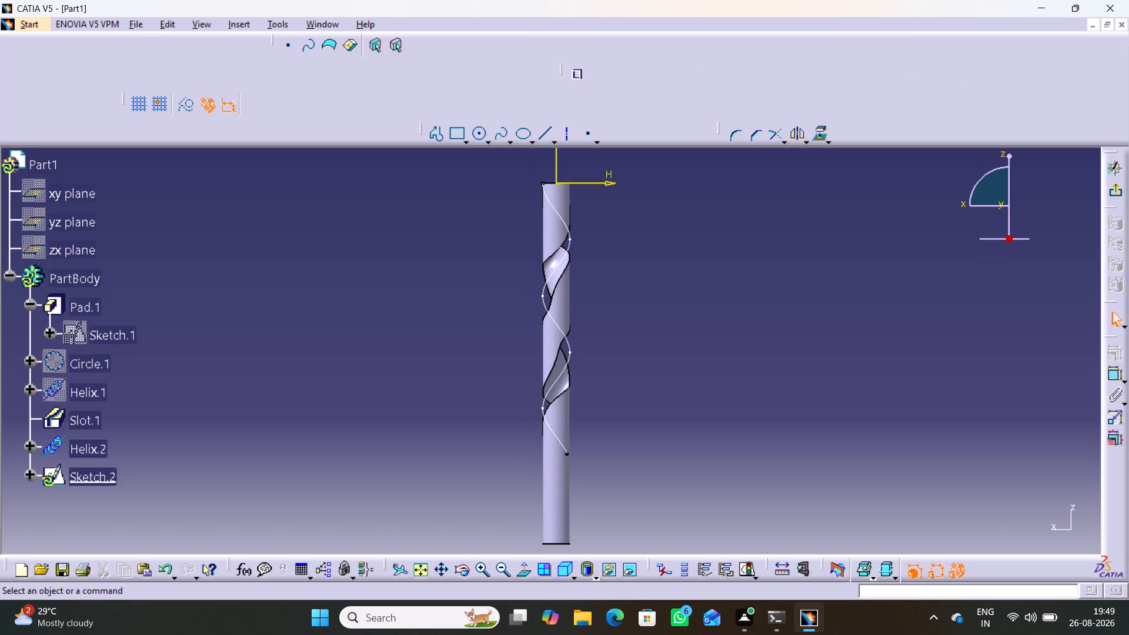
scroll(751, 247, "up", 1)
middle_click_drag(677, 235, 670, 278)
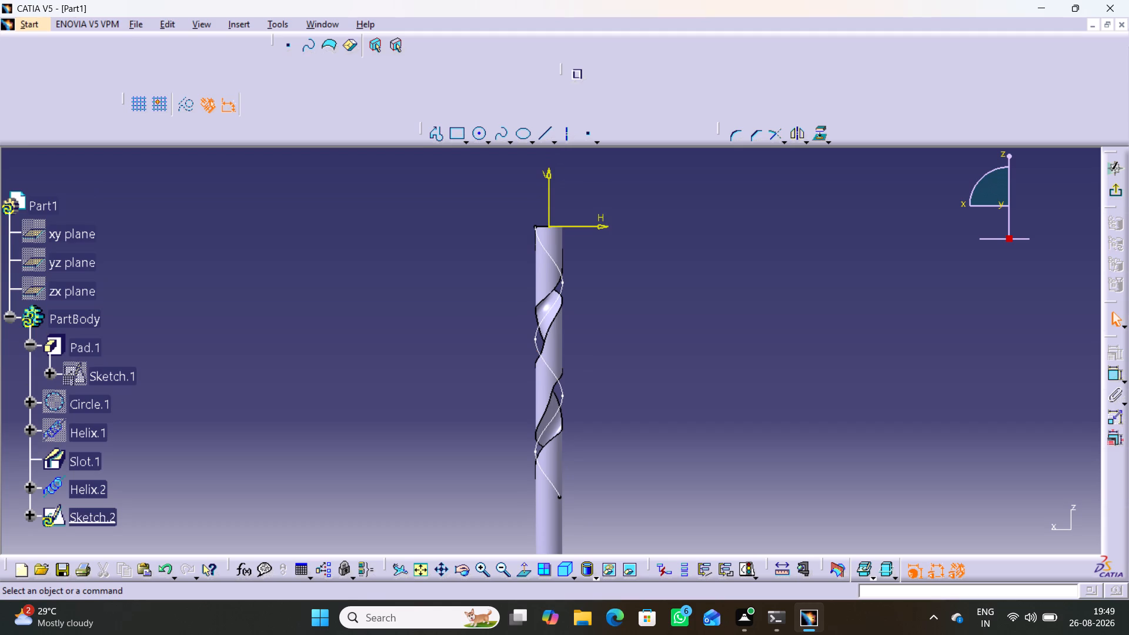
left_click(479, 136)
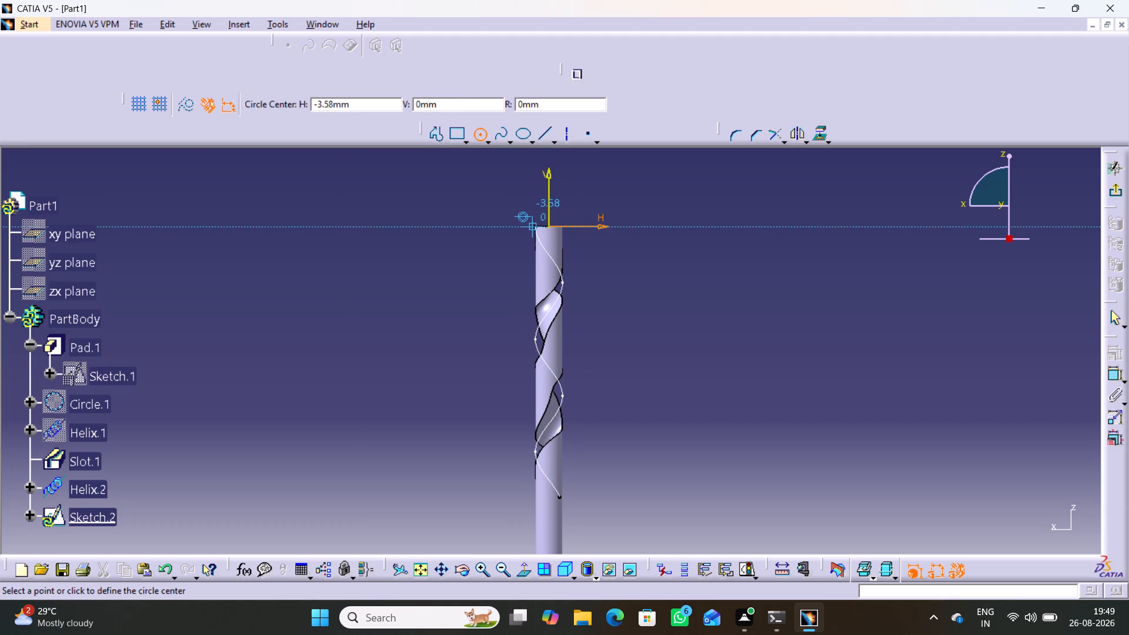
left_click(537, 227)
left_click(540, 247)
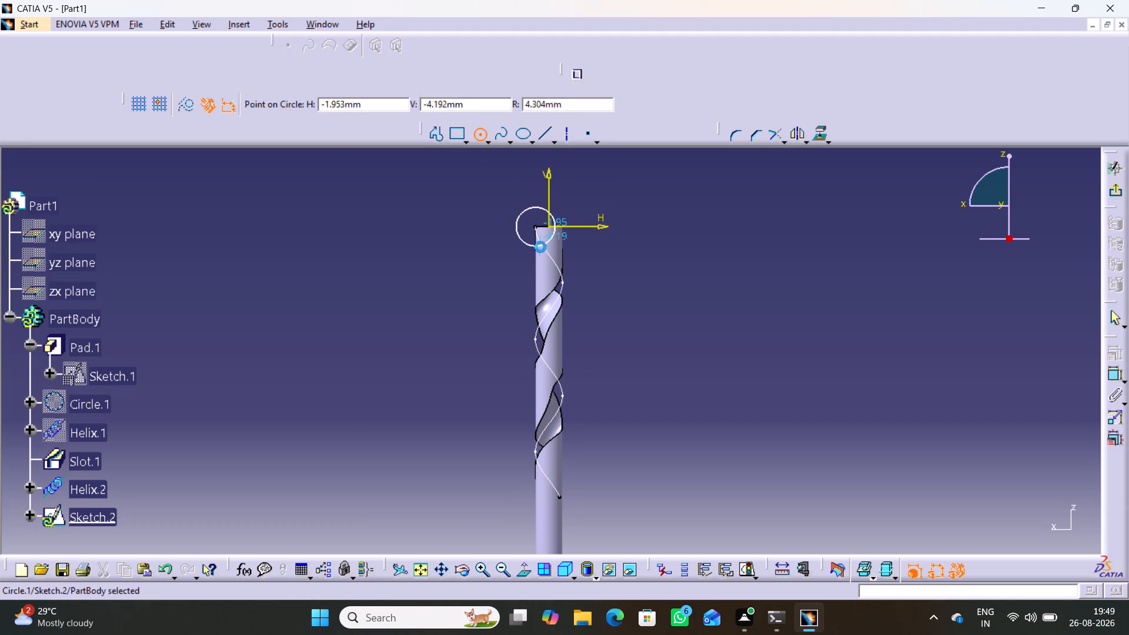
Dimension the sketched circle's diameter and set it to 4 mm.
left_click(1109, 379)
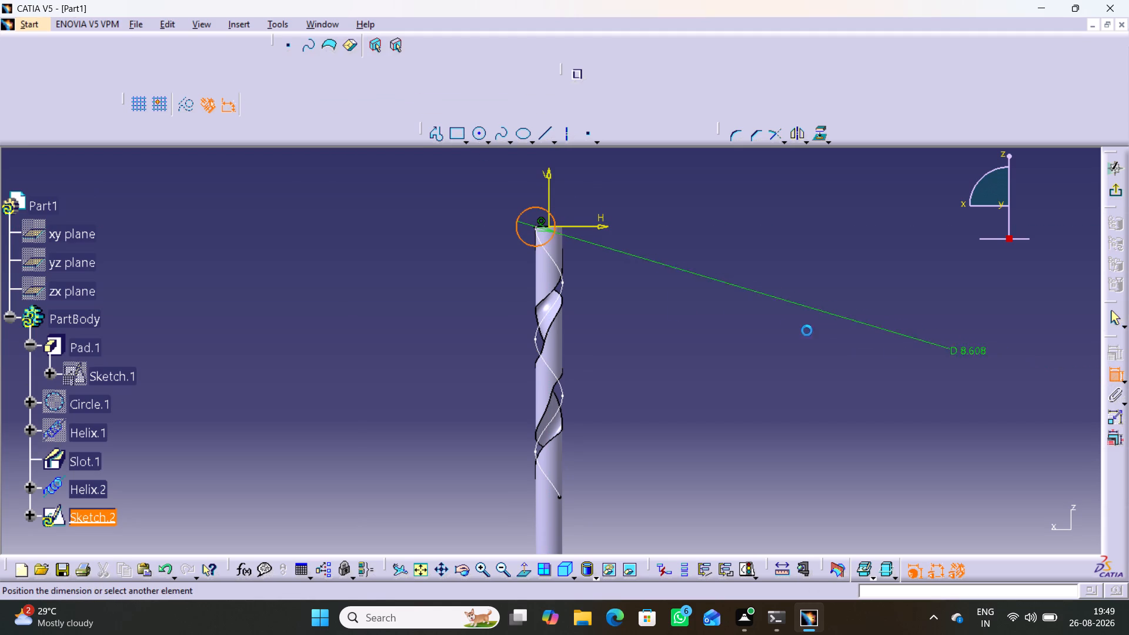
left_click(602, 265)
double_click(603, 262)
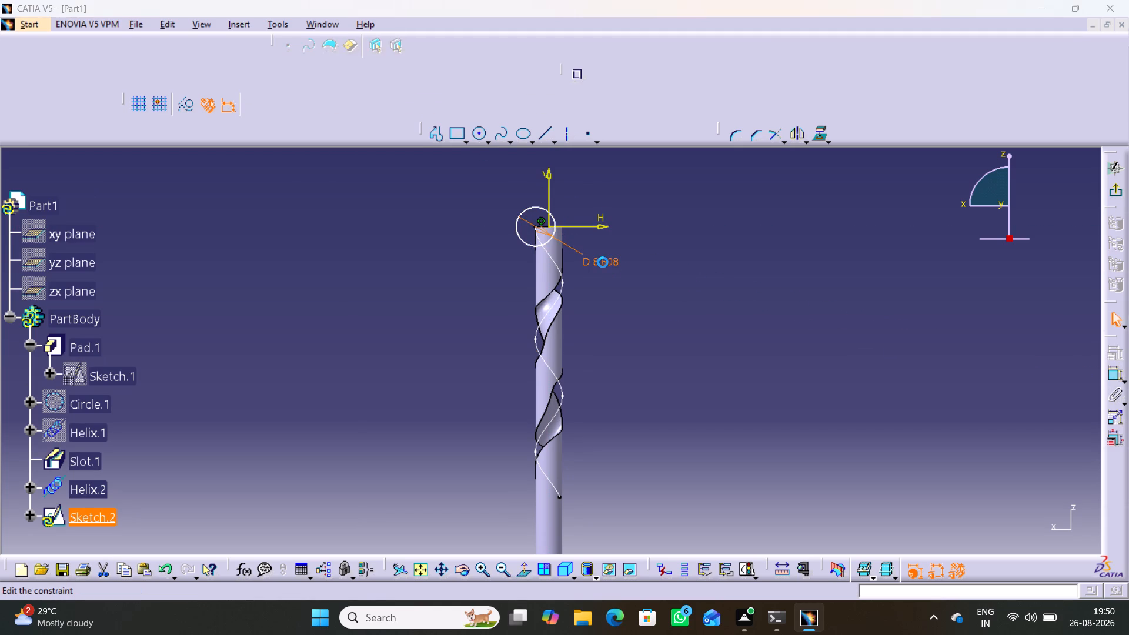
key("4")
key("Return")
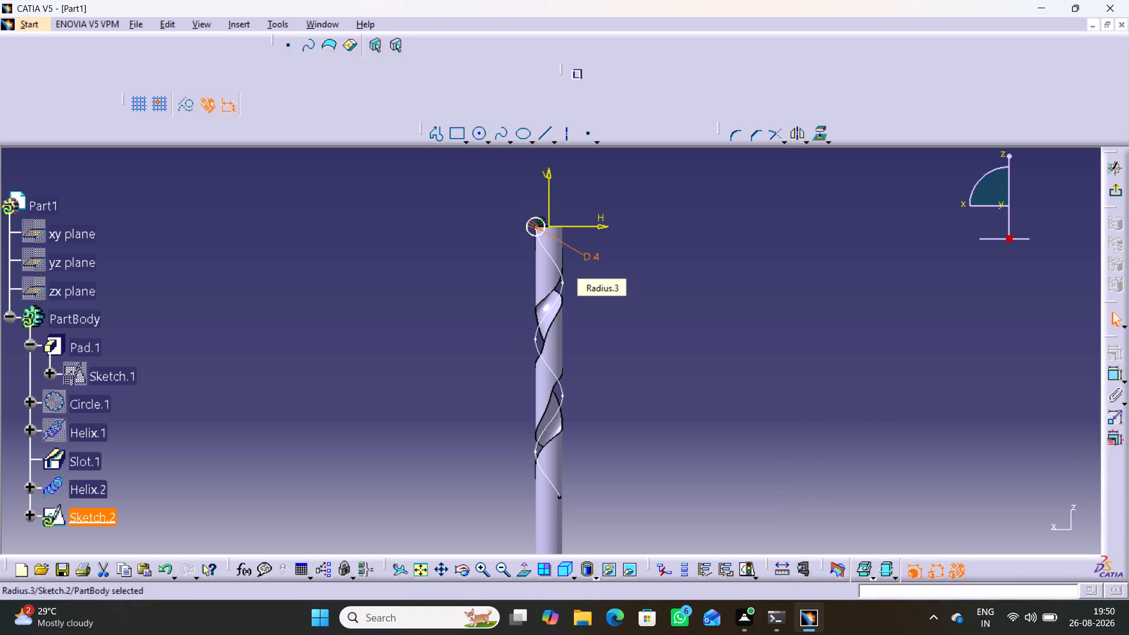
left_click(649, 273)
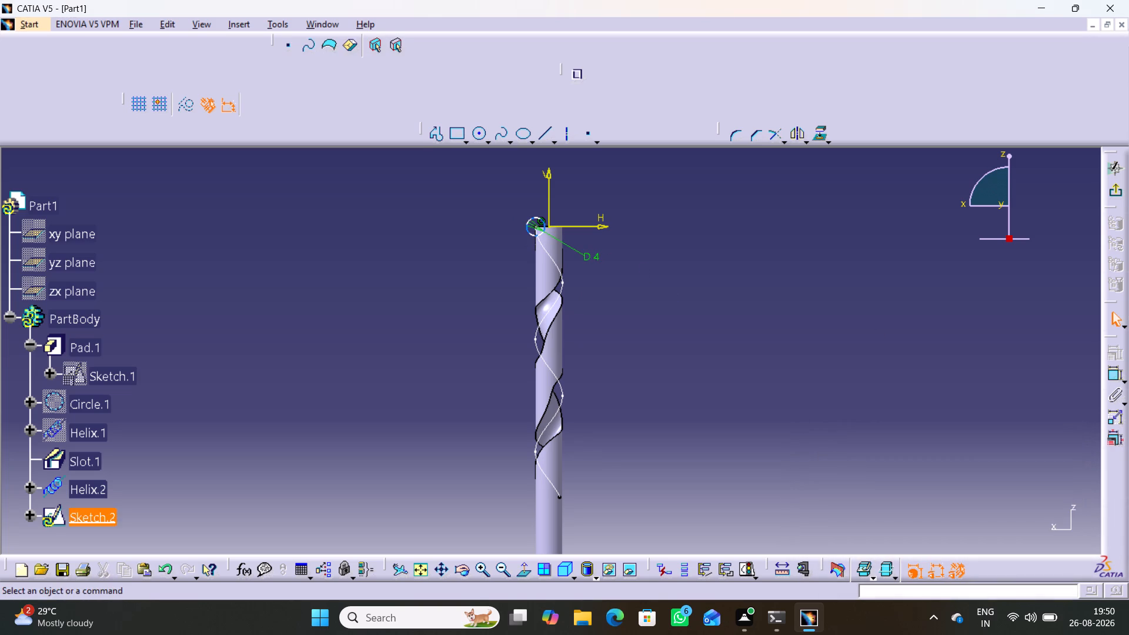
Make the circle's centre coincident with Helix.2's start point on the cylinder's top edge, and exit the sketch.
scroll(544, 235, "down", 4)
middle_click_drag(476, 291, 476, 215)
right_click(476, 291)
middle_click_drag(489, 209, 490, 224)
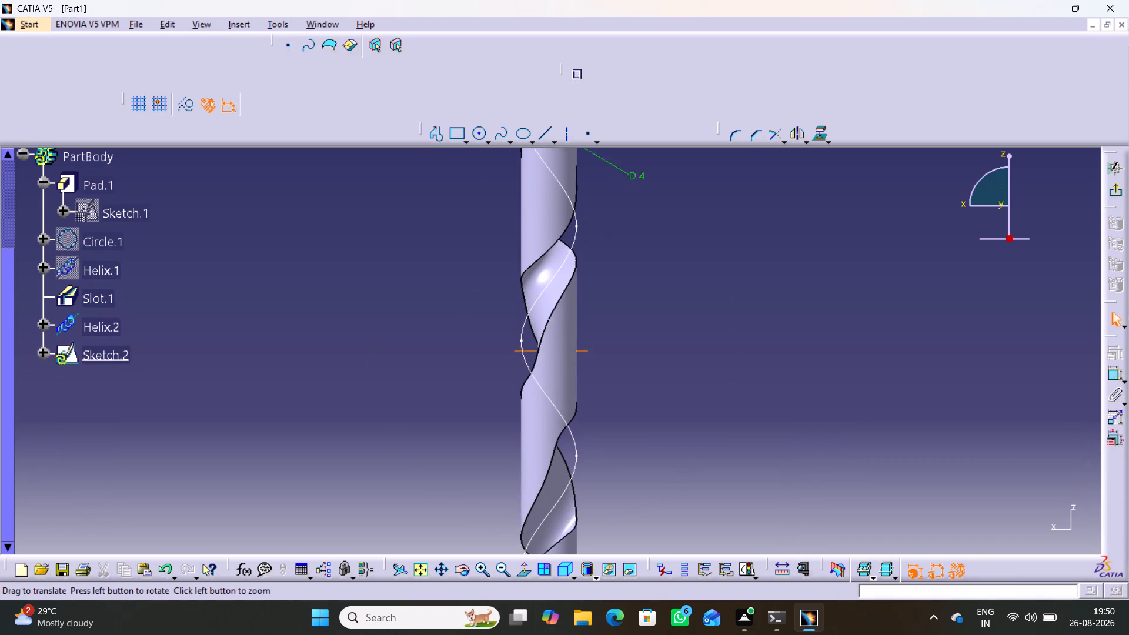
middle_click_drag(490, 224, 473, 412)
left_click_drag(493, 316, 442, 316)
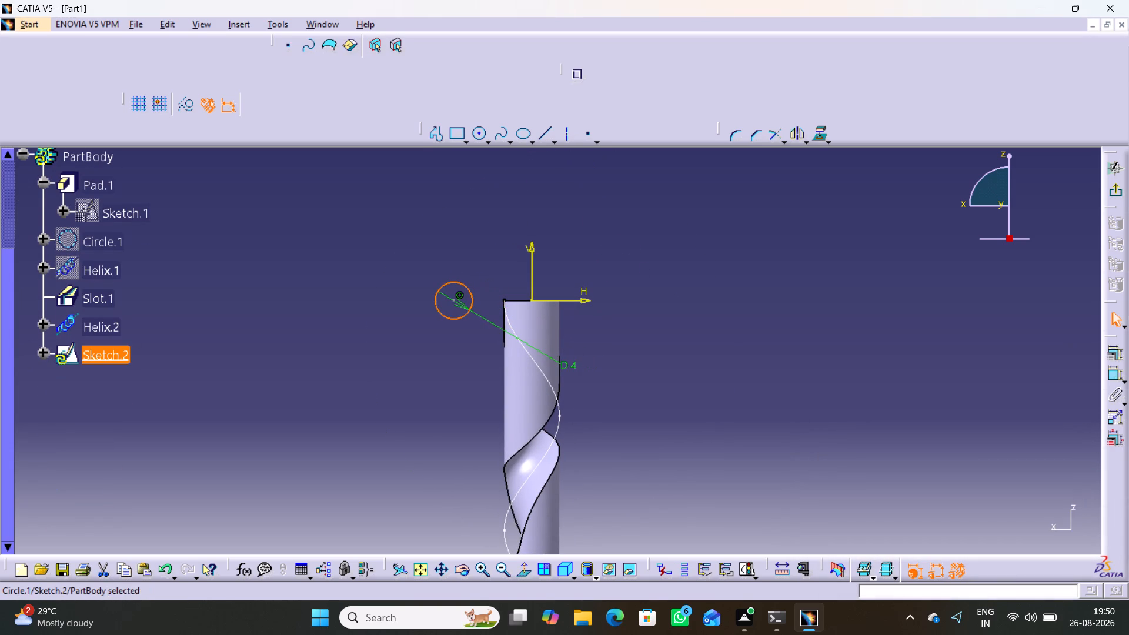
left_click(745, 355)
left_click(1109, 377)
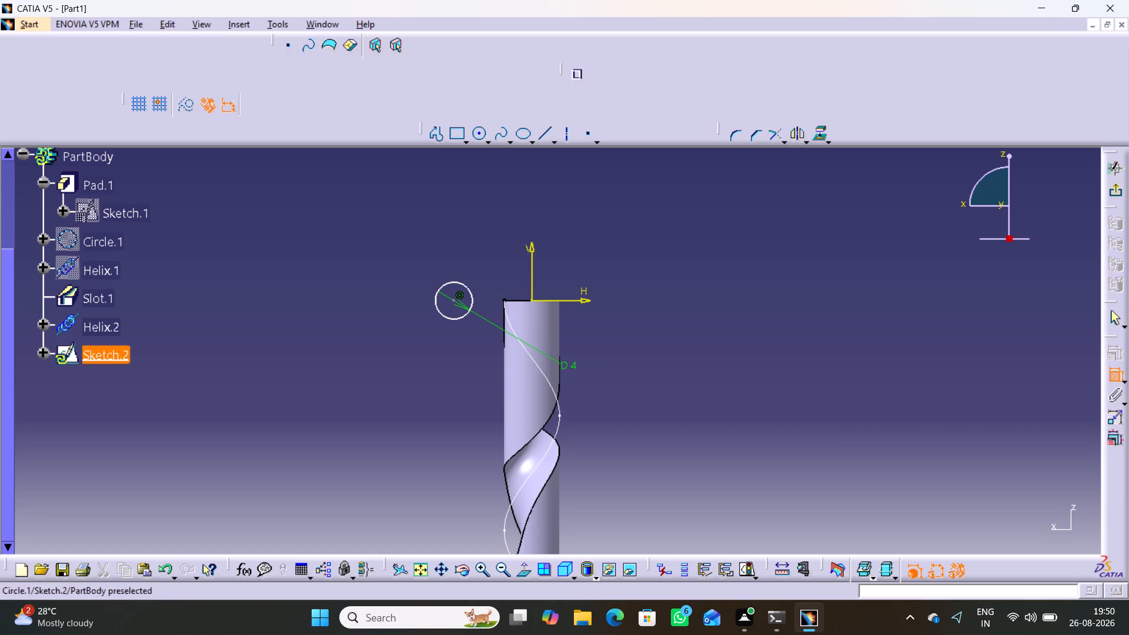
left_click(506, 299)
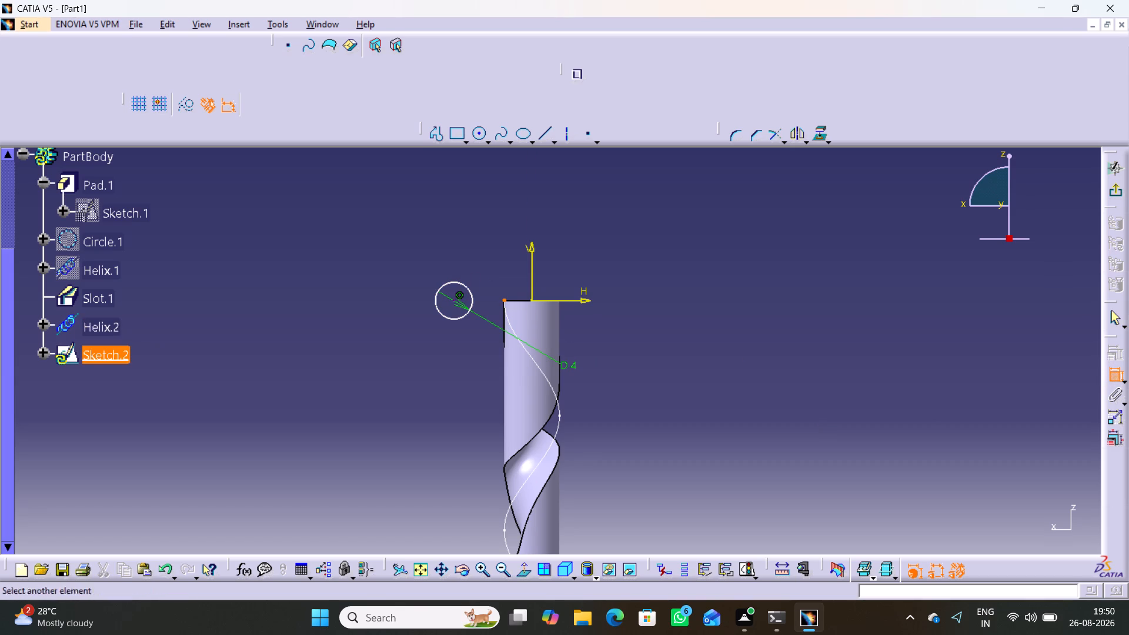
left_click(455, 300)
right_click(482, 254)
left_click(513, 357)
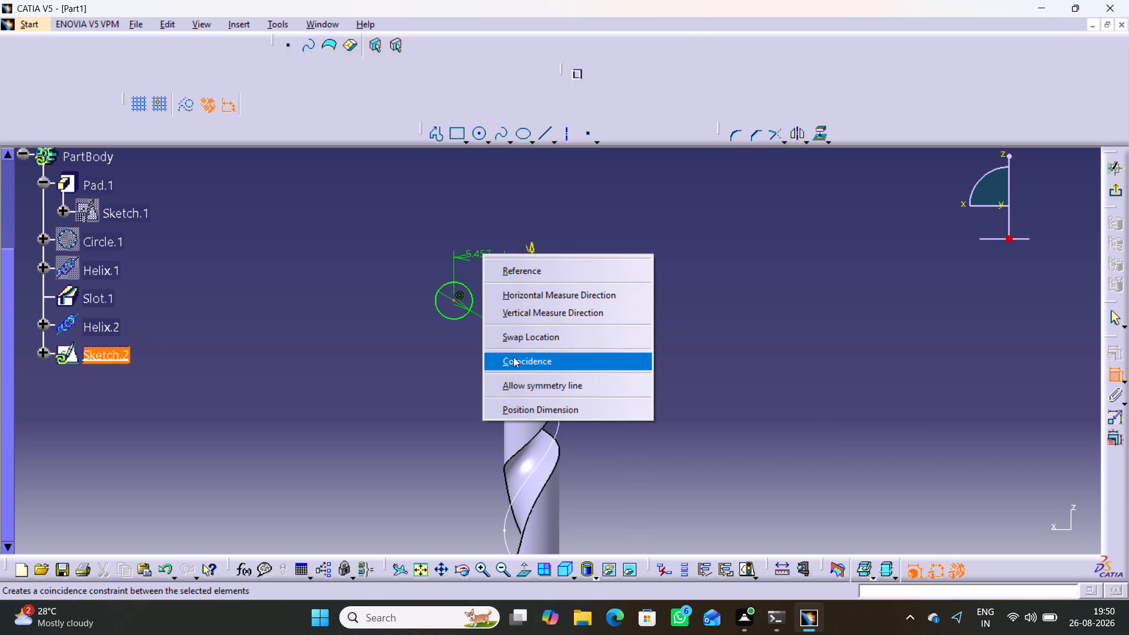
left_click(701, 273)
left_click(1113, 193)
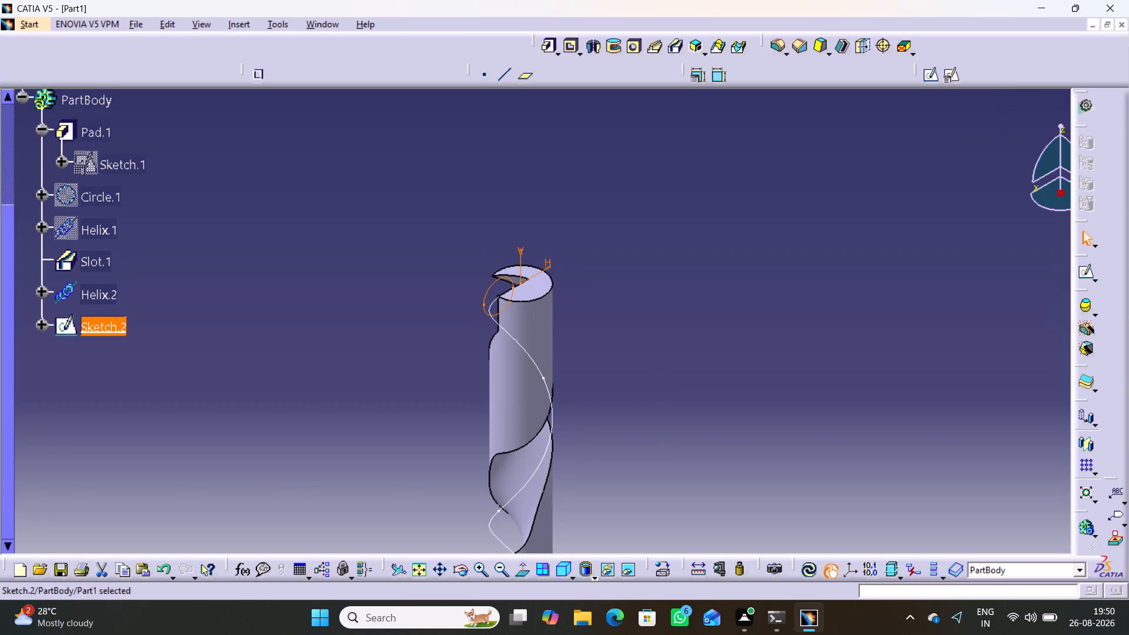
Start the second slot with Sketch.2 as profile and Helix.2 as center curve, keeping the Keep angle profile control.
middle_click_drag(629, 387, 637, 318)
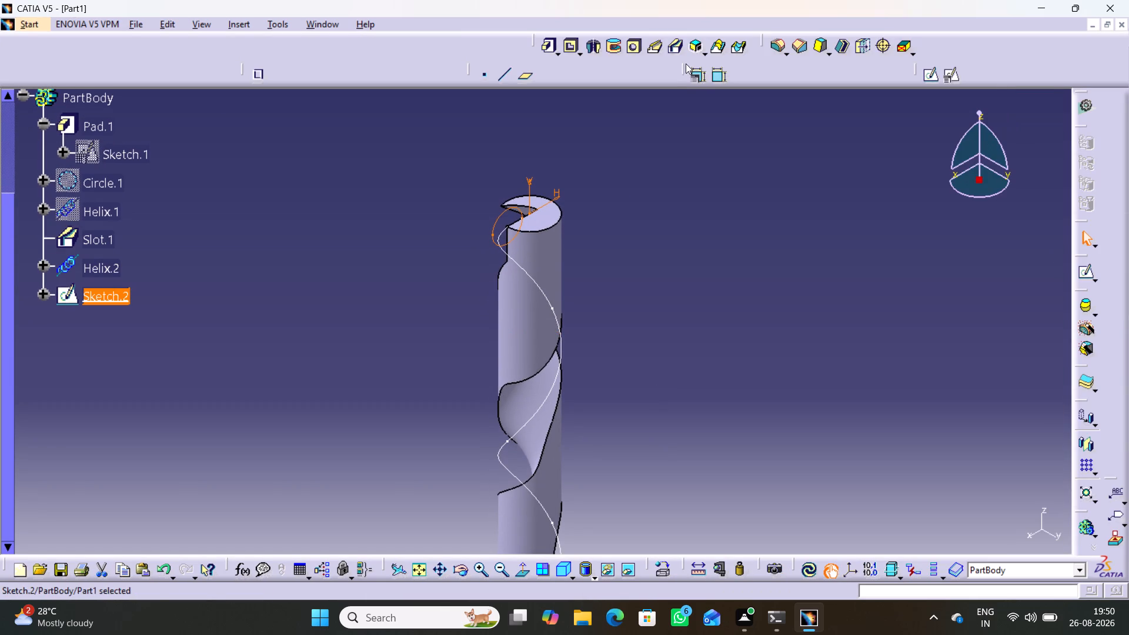
left_click(676, 45)
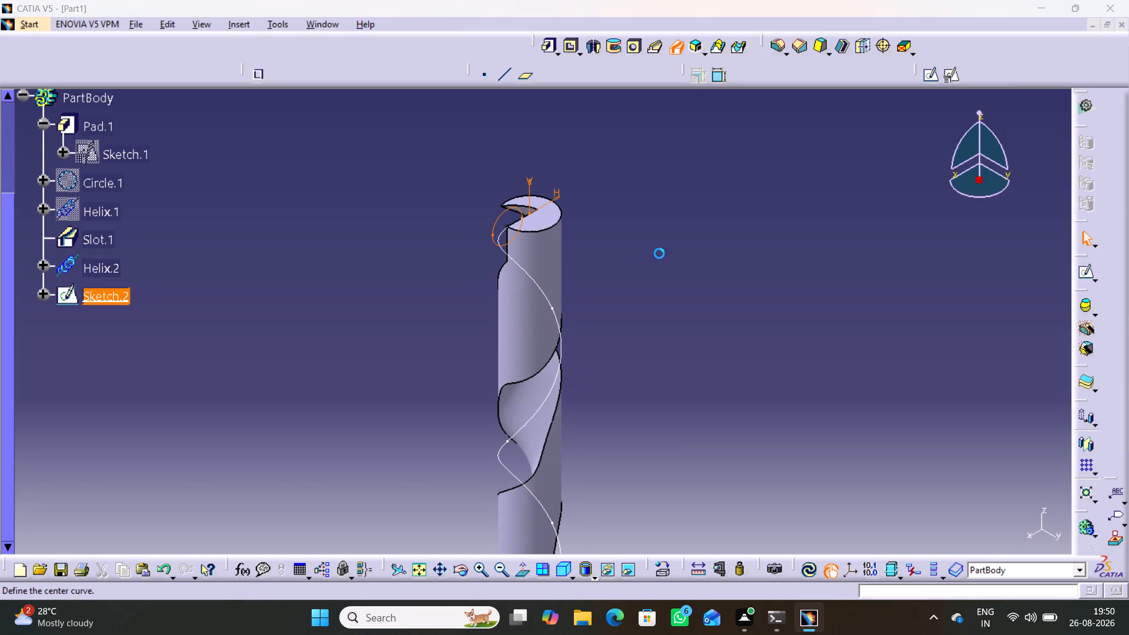
left_click(561, 344)
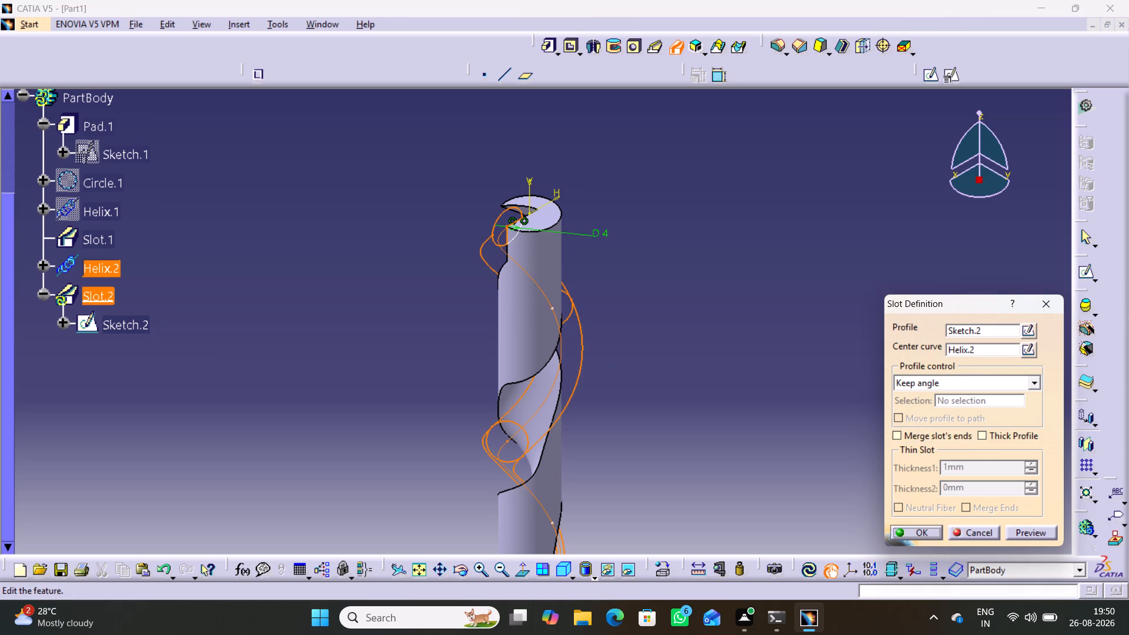
middle_click_drag(631, 392, 630, 359)
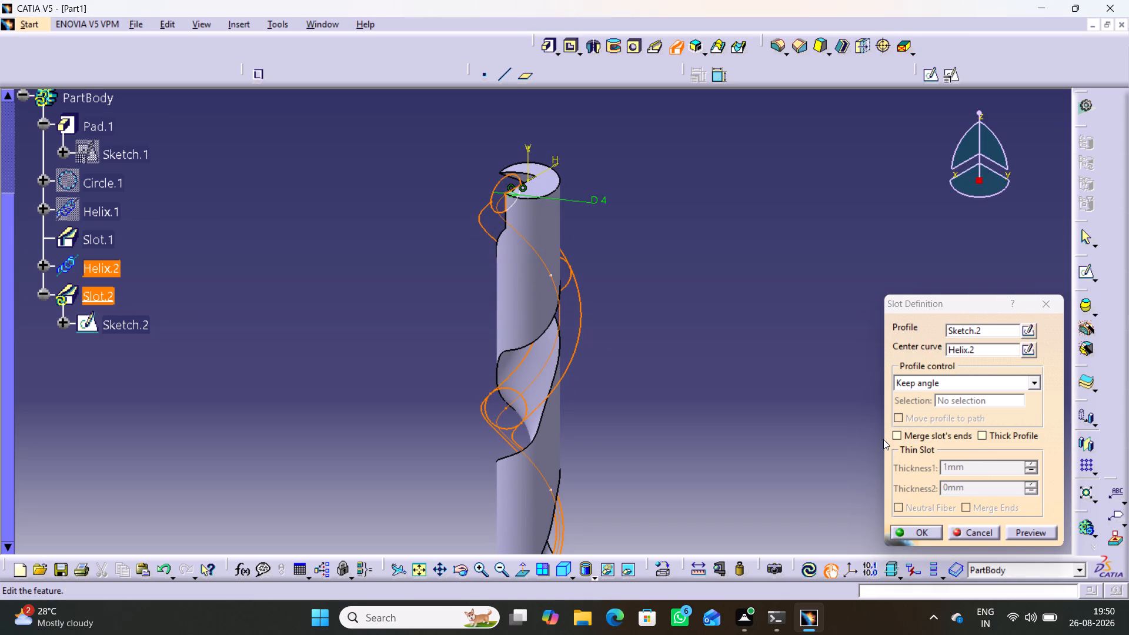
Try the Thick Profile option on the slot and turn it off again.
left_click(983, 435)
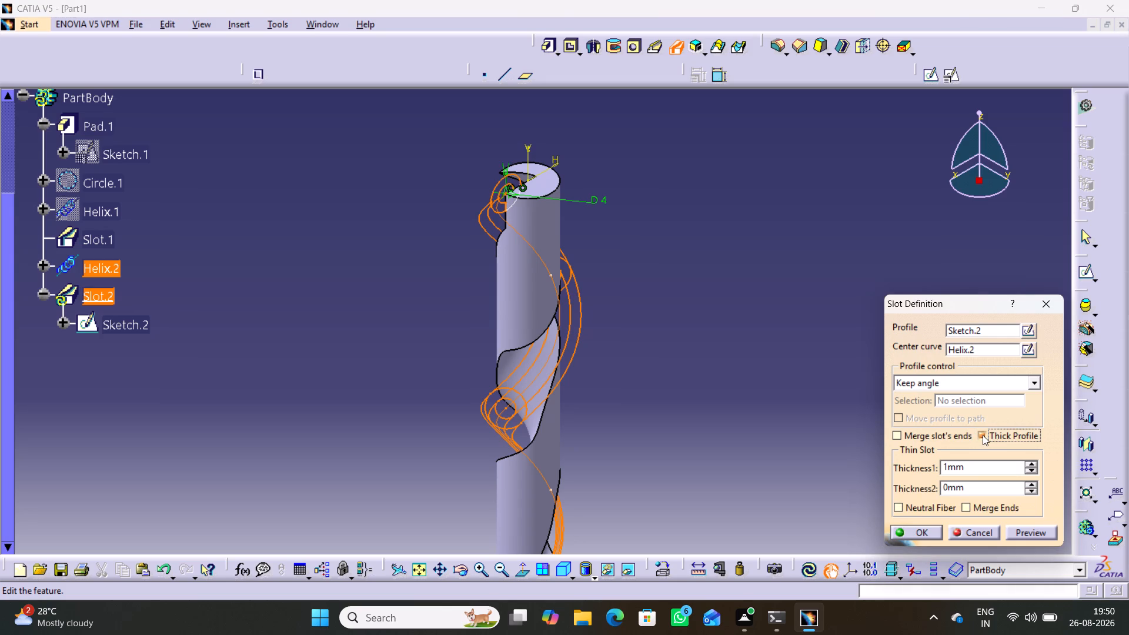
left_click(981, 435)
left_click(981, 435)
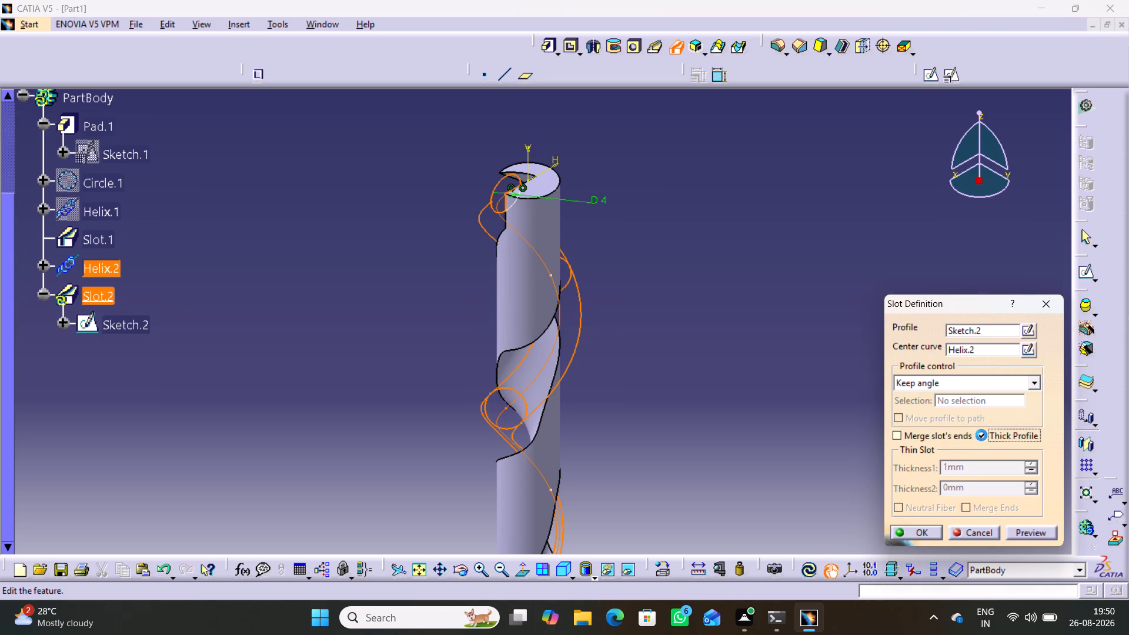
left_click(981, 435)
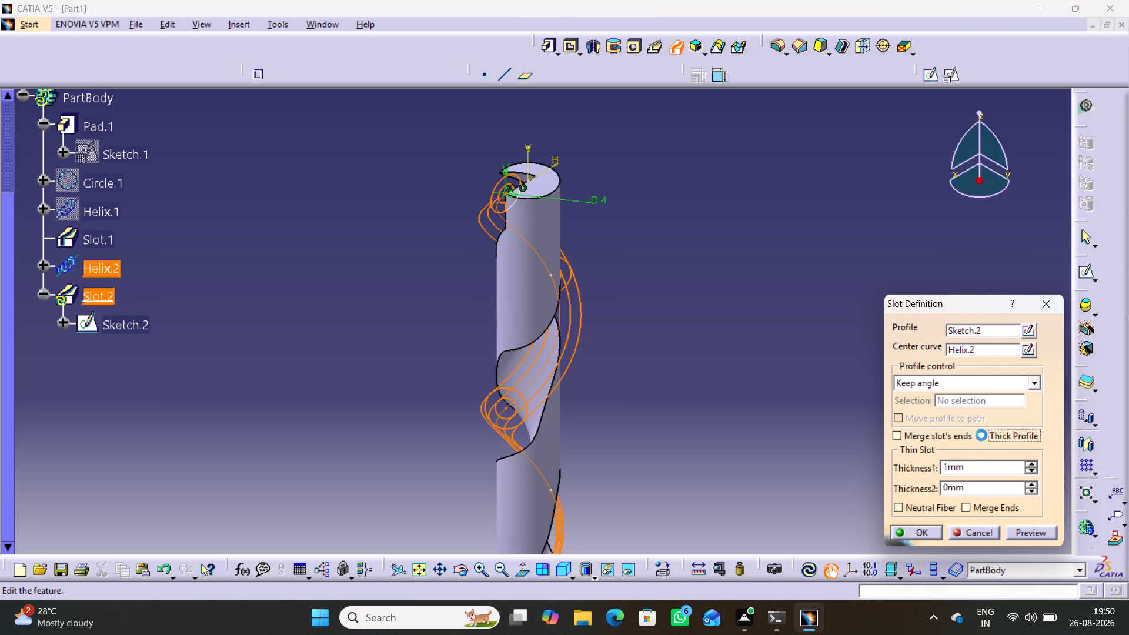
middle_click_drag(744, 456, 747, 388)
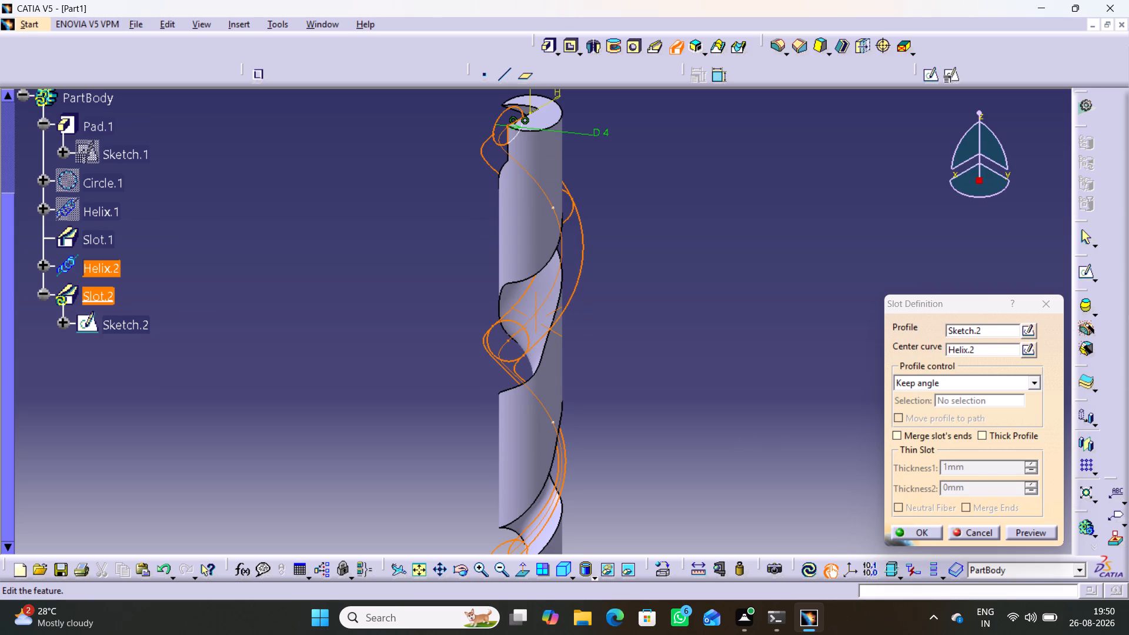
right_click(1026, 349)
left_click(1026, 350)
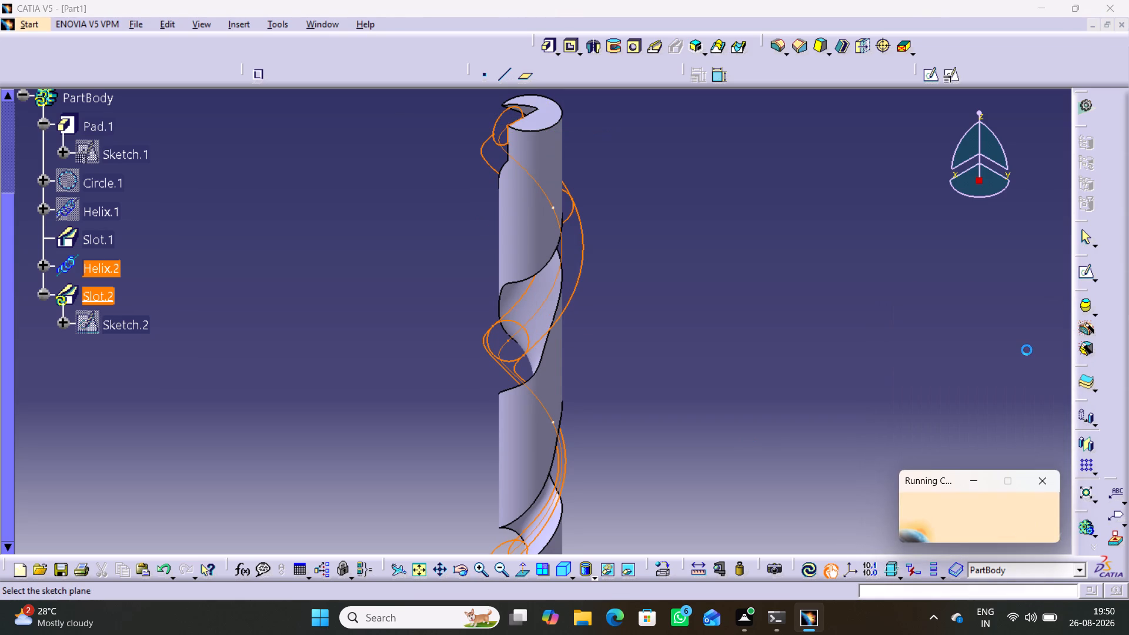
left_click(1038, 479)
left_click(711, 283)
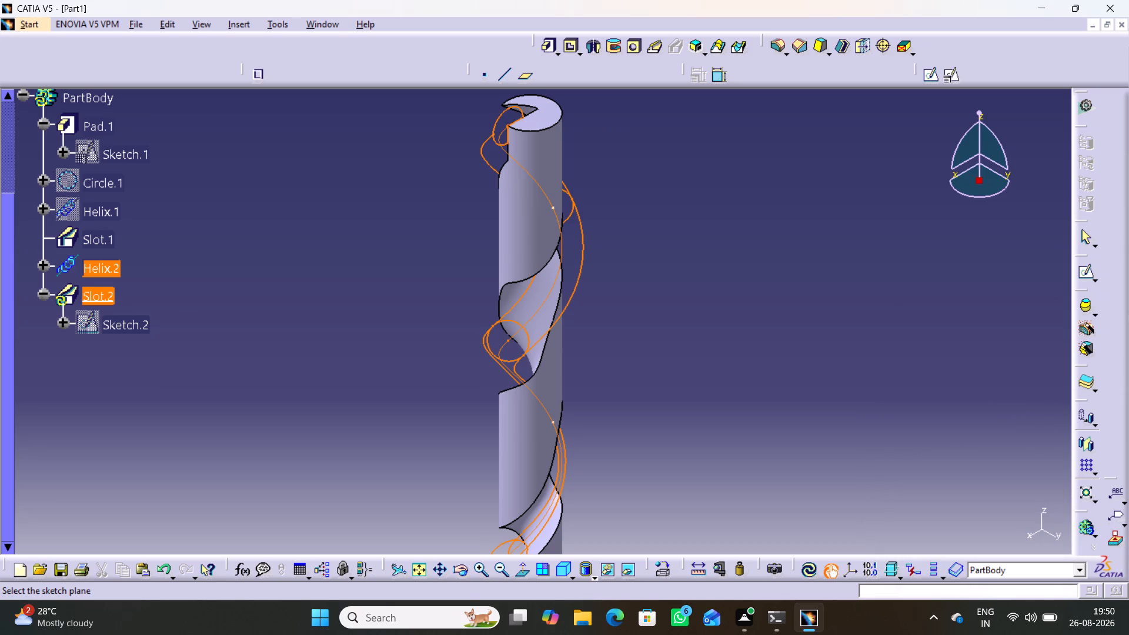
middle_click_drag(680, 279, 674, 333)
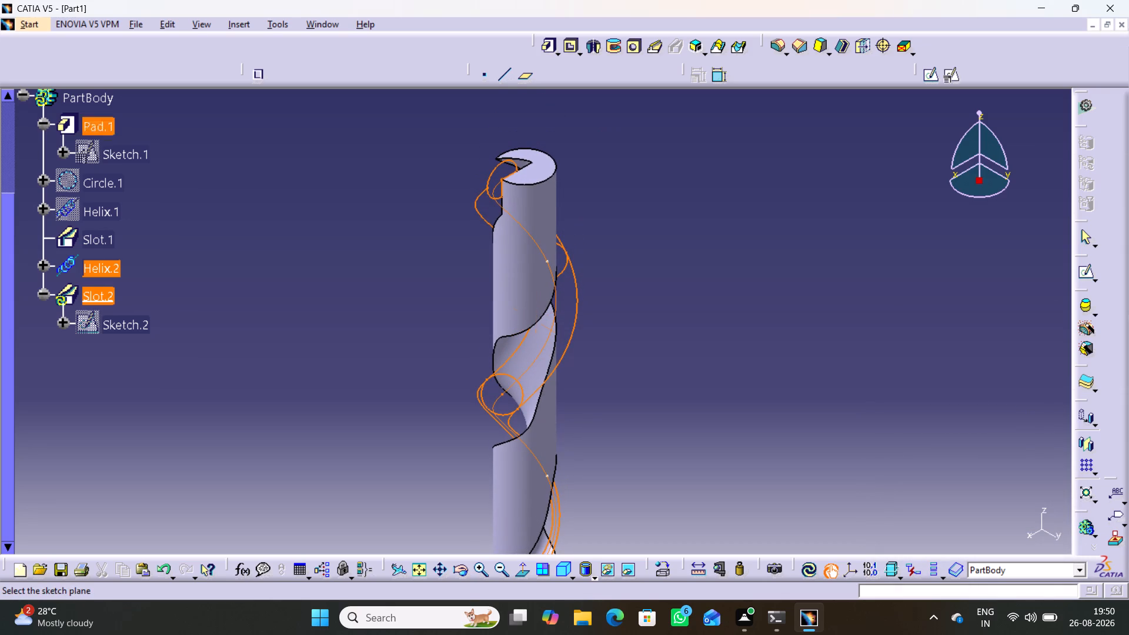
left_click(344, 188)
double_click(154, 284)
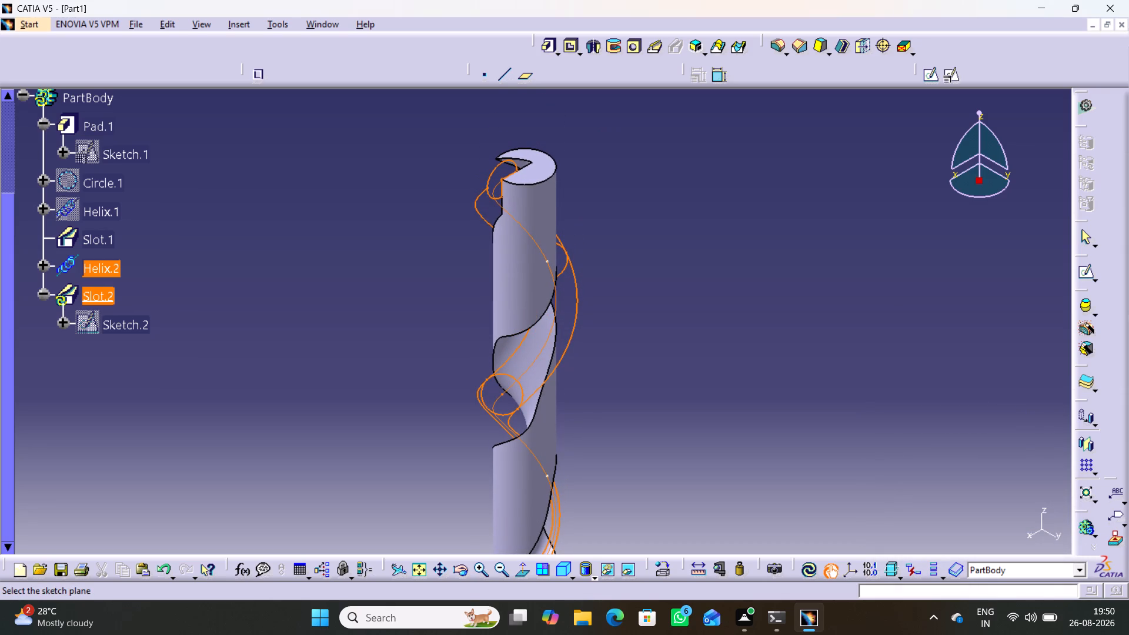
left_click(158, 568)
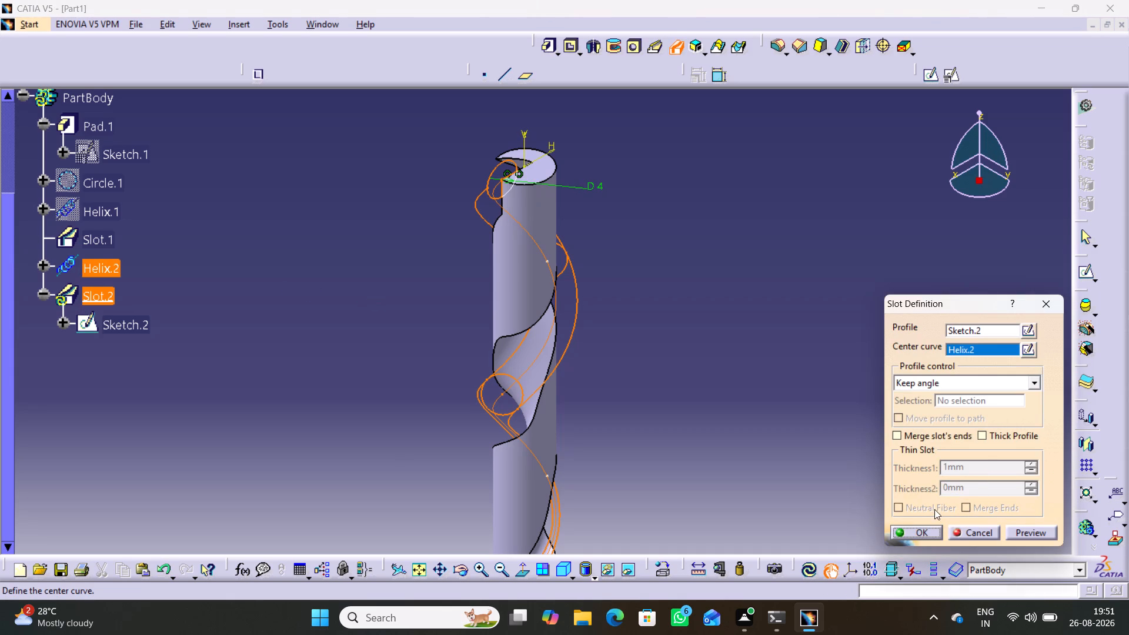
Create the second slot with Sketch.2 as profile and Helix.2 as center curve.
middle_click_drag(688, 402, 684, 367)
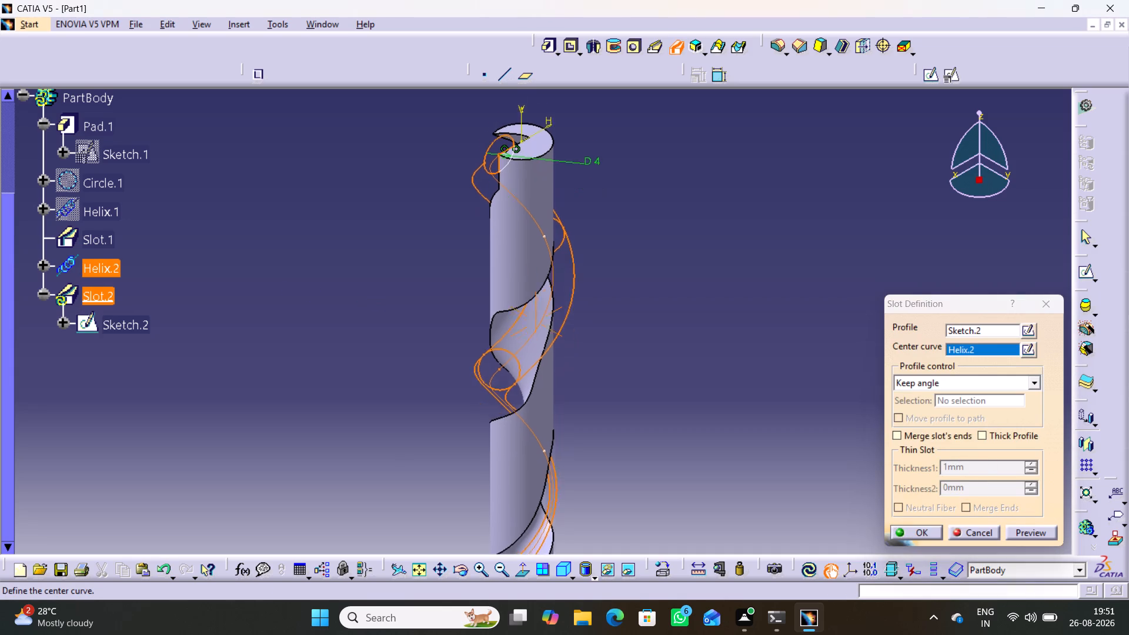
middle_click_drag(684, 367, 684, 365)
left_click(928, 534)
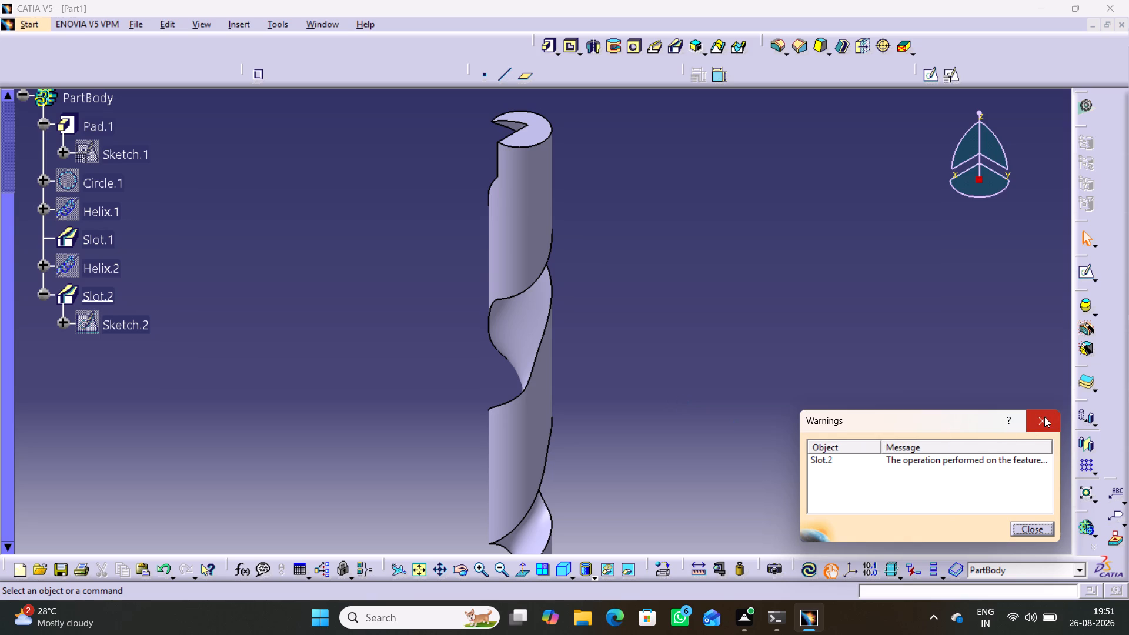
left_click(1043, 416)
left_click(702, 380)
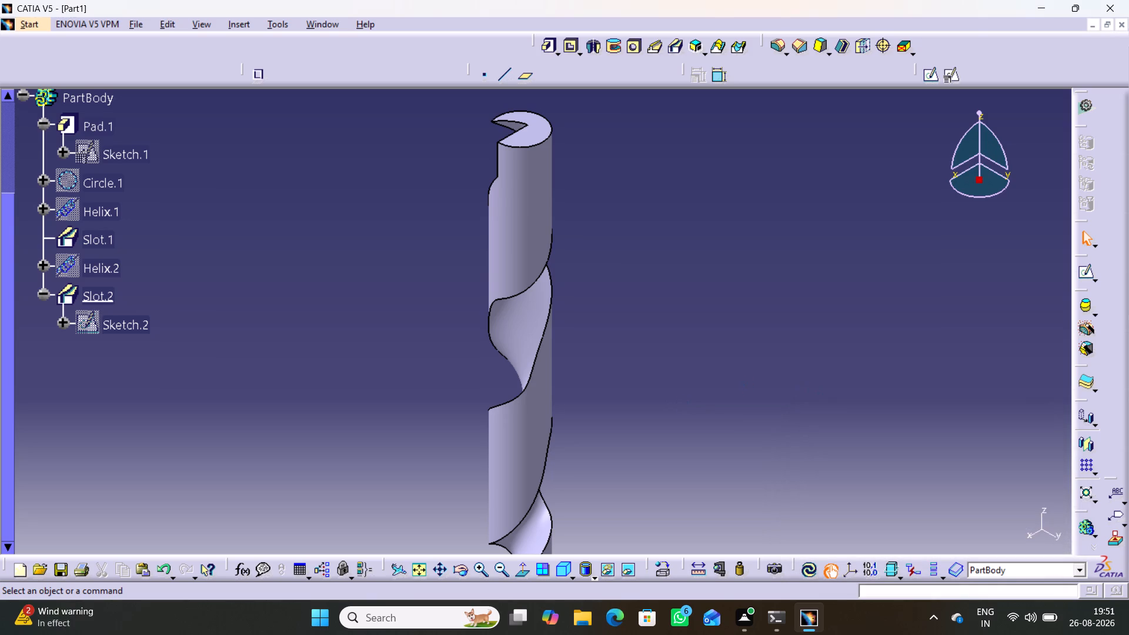
Undo the second slot, its profile Sketch.2 and Helix.2, going back to the model with only Slot.1.
middle_click_drag(649, 384, 666, 399)
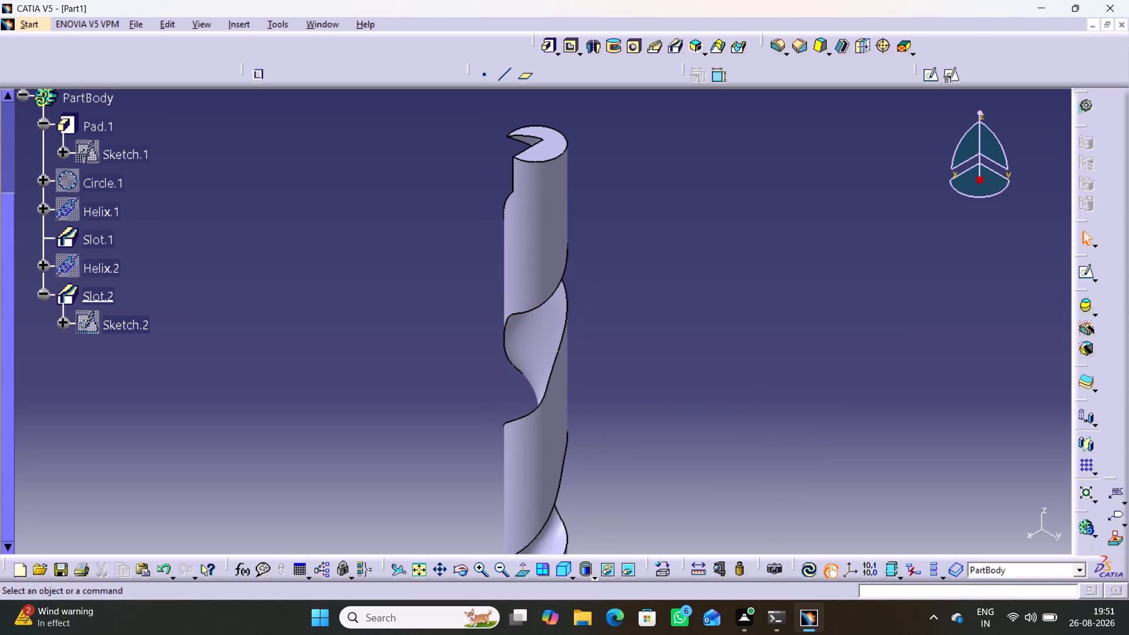
key("ctrl+z")
left_click(158, 569)
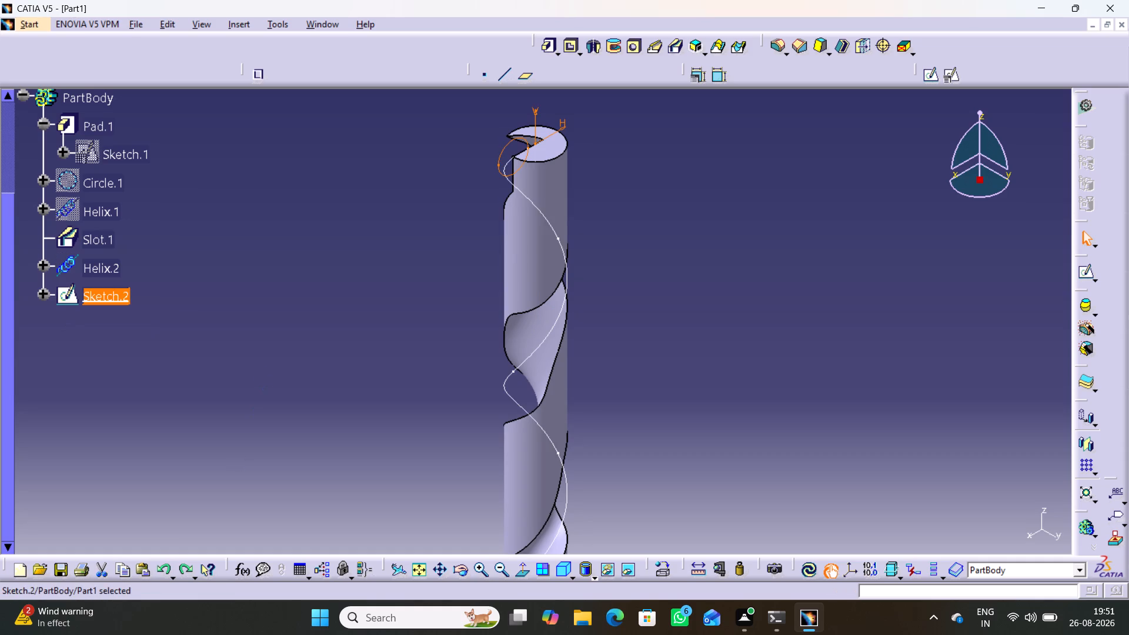
left_click(352, 360)
middle_click_drag(391, 322, 345, 350)
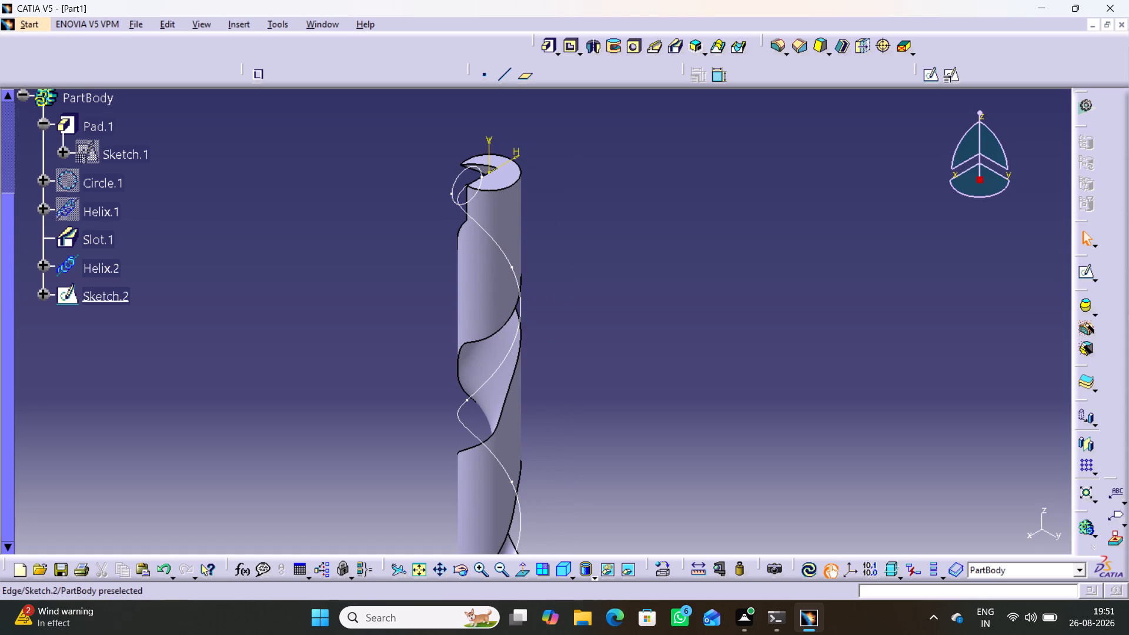
key("ctrl+z")
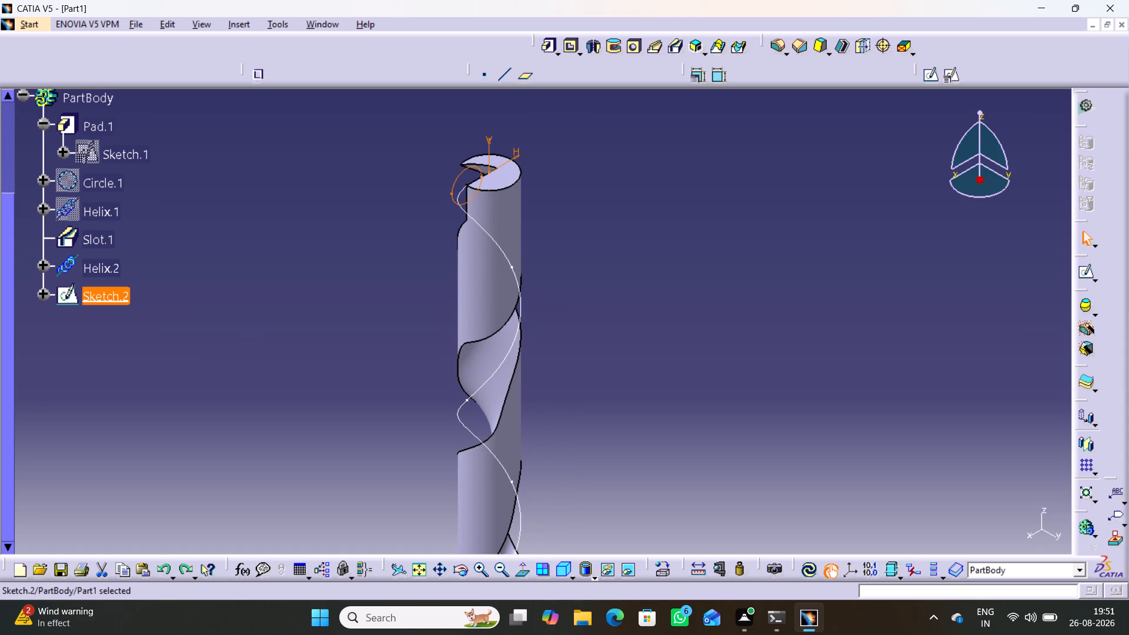
key("ctrl+z")
key("ctrl+z")
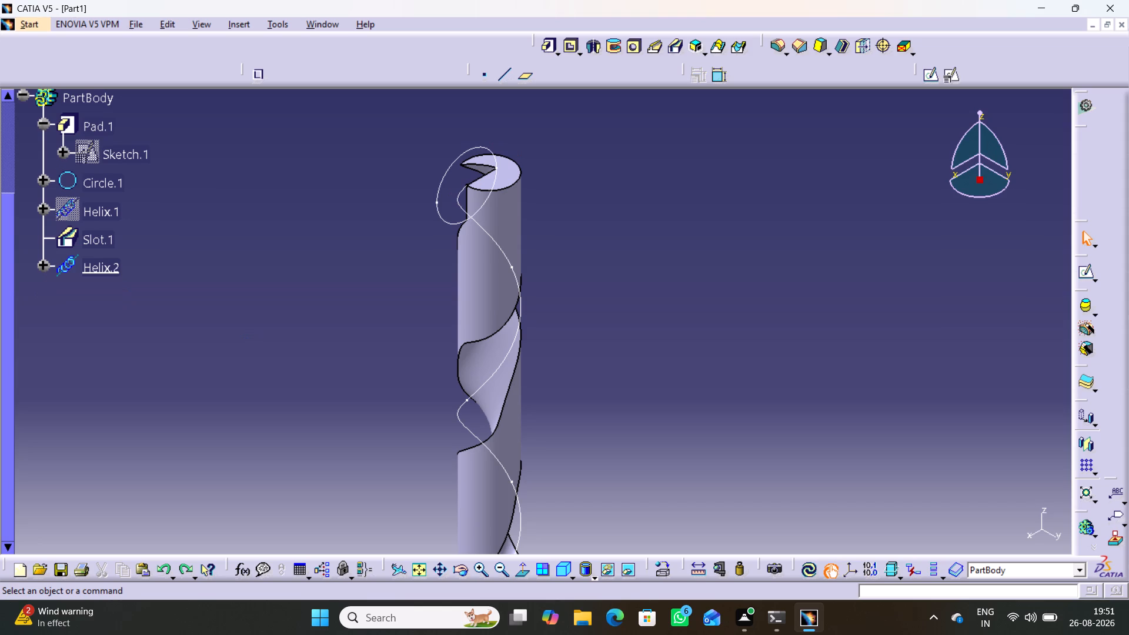
key("ctrl+z")
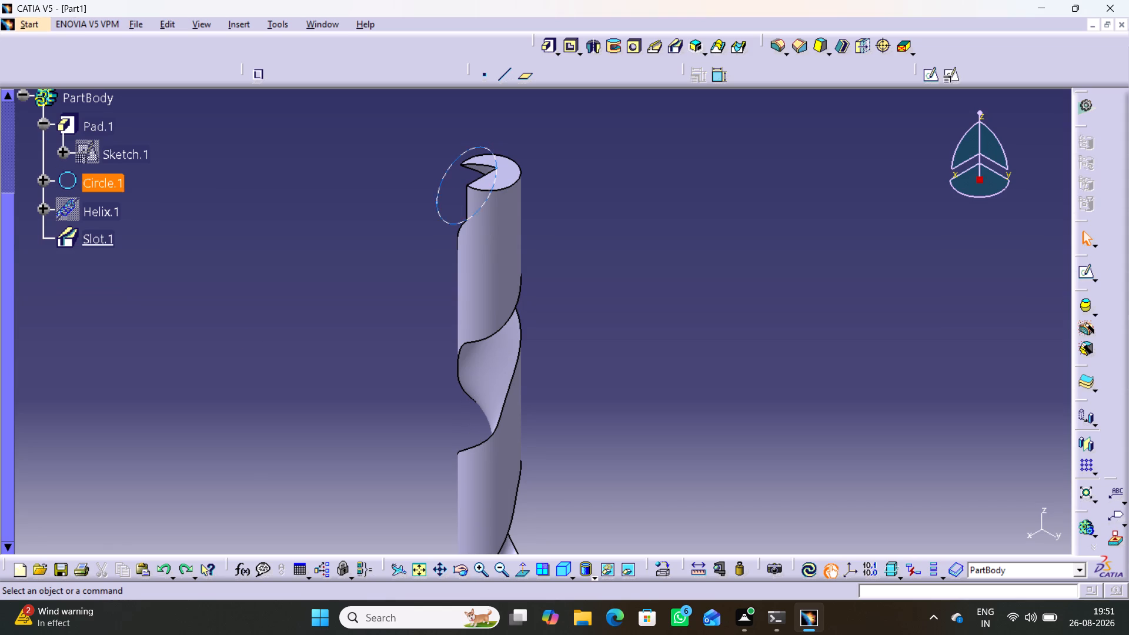
Hide Circle.1.
right_click(104, 182)
left_click(142, 228)
left_click(293, 279)
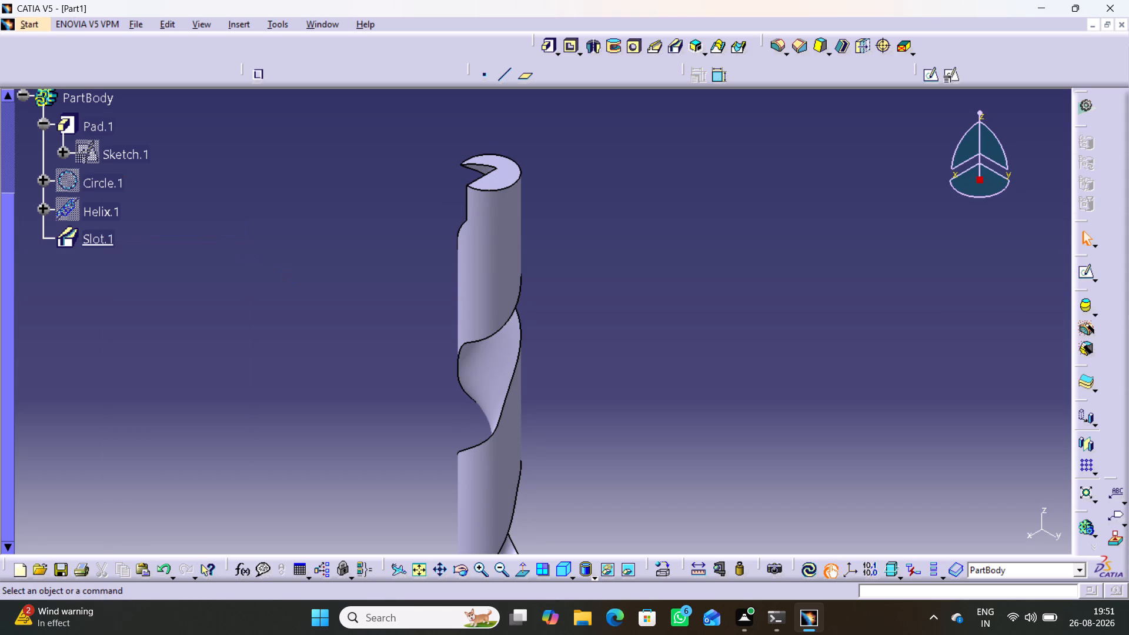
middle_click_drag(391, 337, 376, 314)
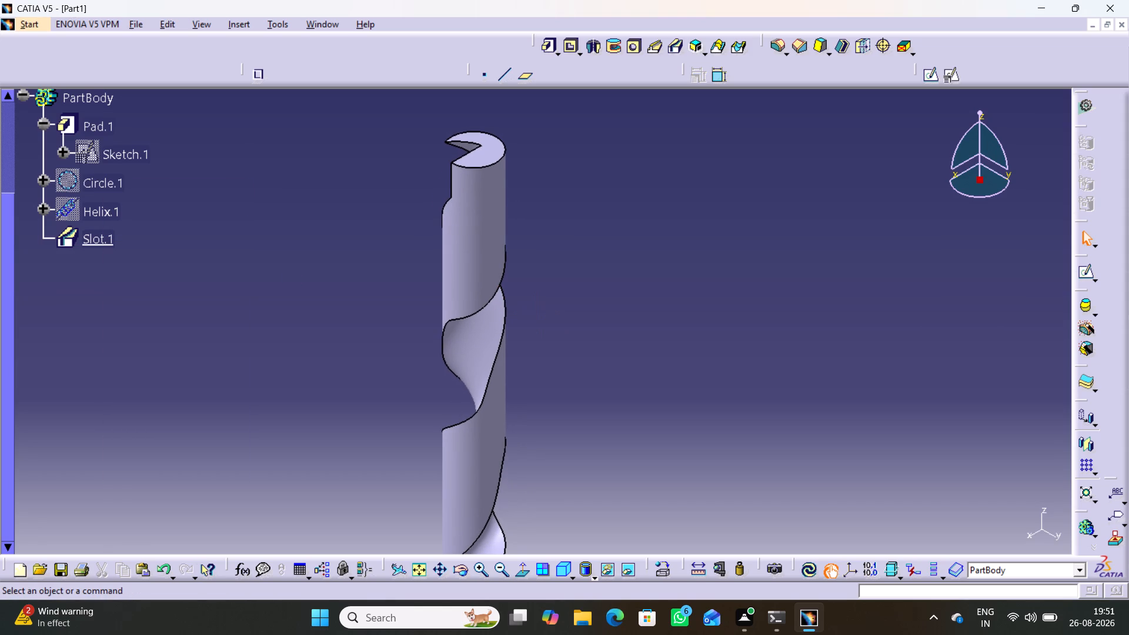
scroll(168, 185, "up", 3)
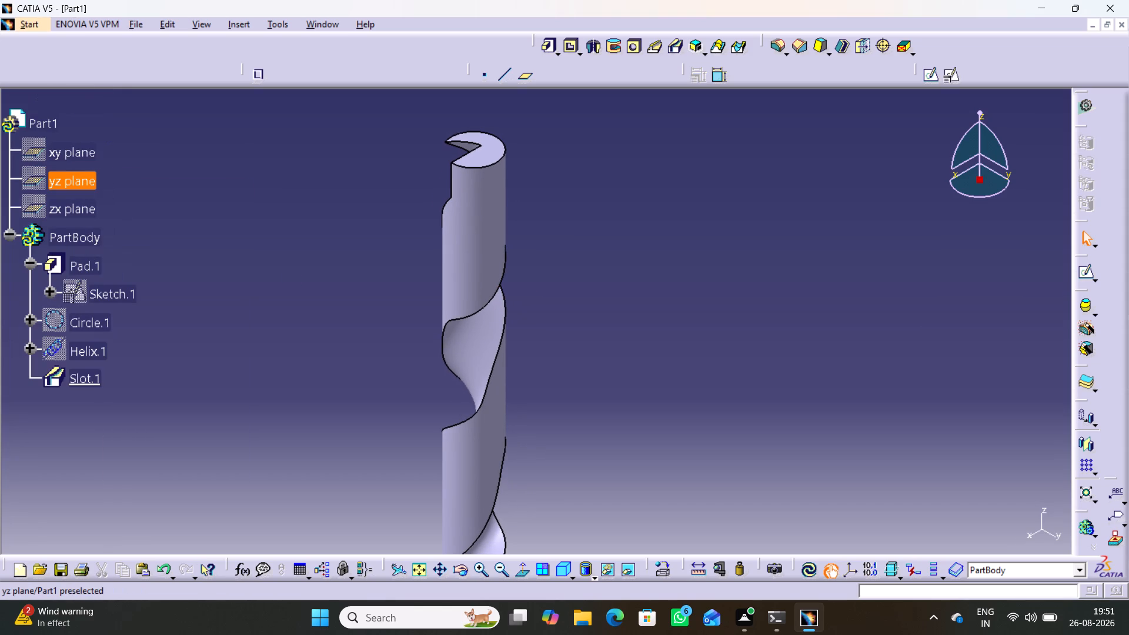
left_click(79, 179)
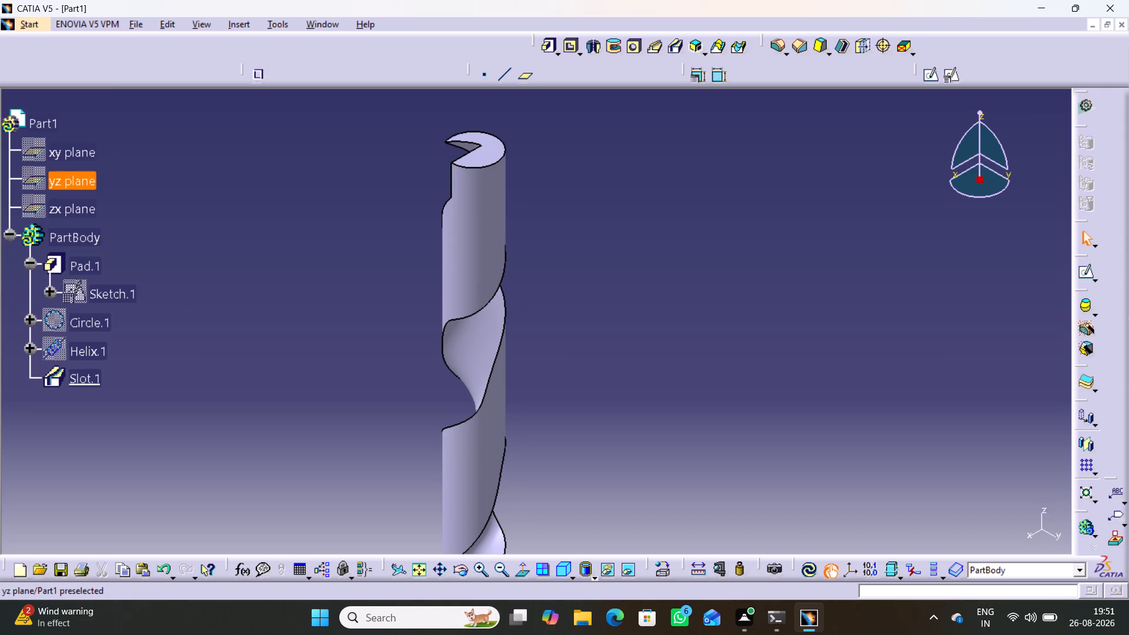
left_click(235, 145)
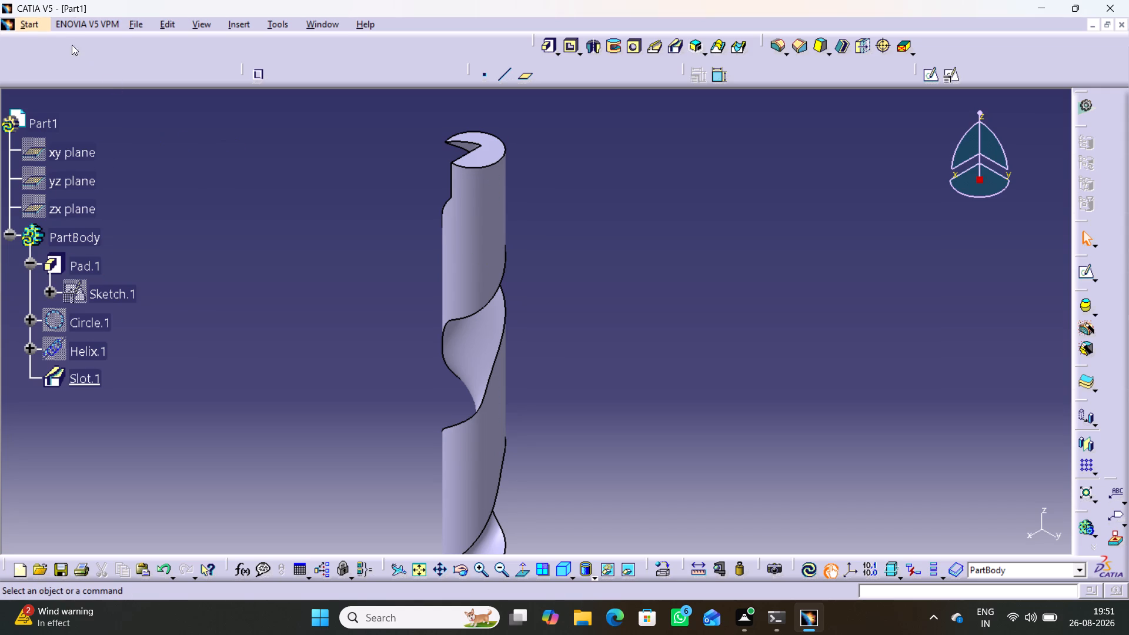
Switch to the Wireframe and Surface Design workbench and move the floating toolbar clear of the specification tree.
left_click(31, 27)
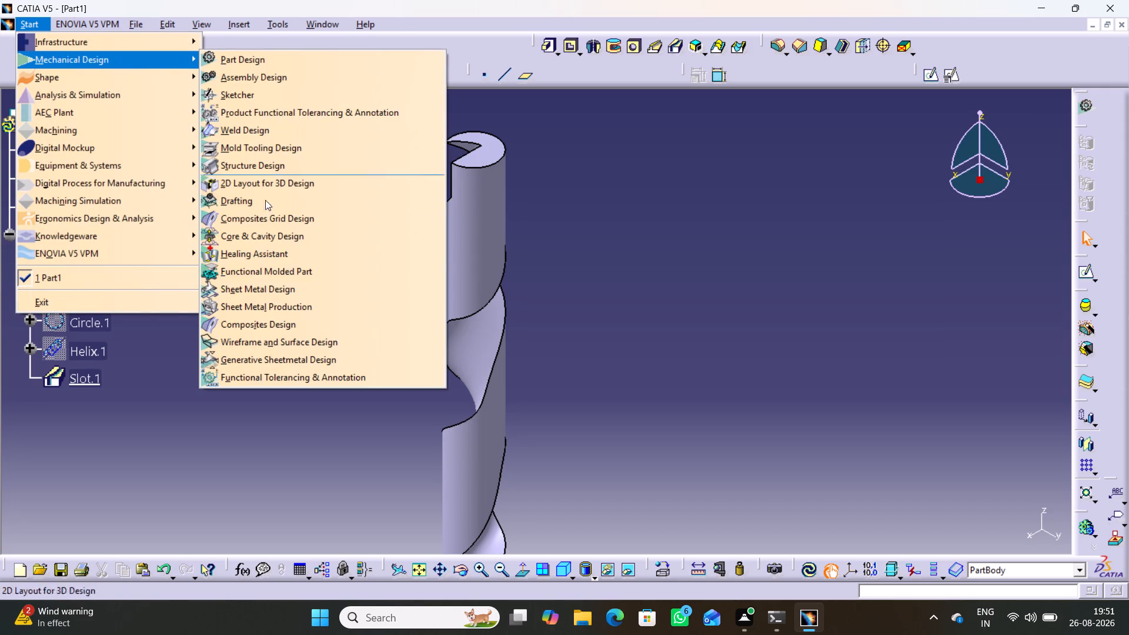
left_click(272, 337)
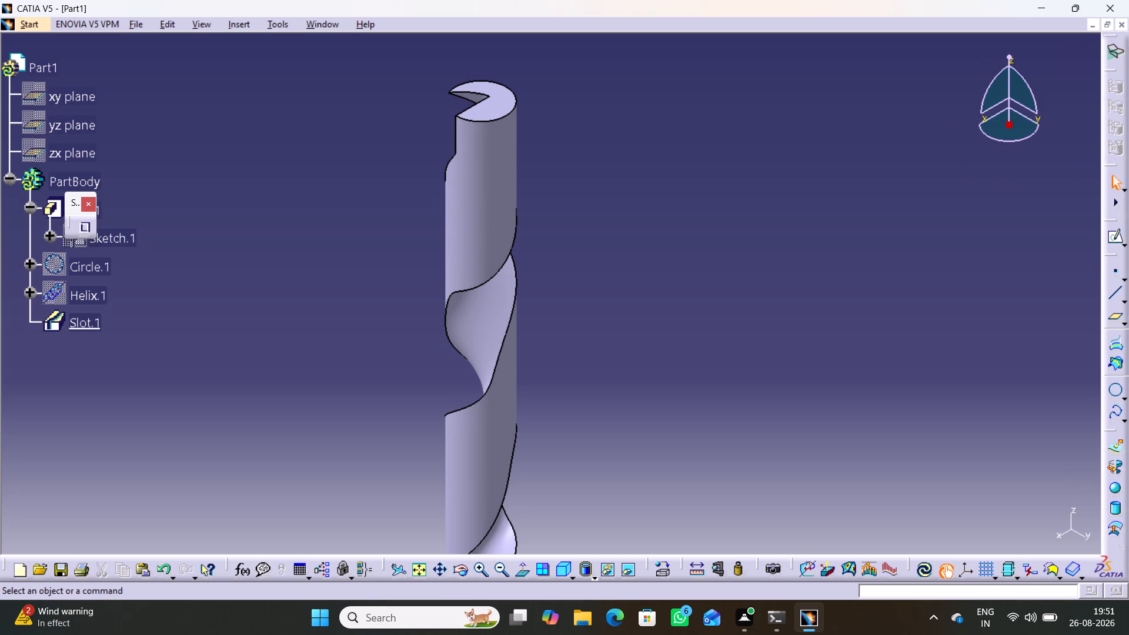
left_click_drag(71, 203, 138, 123)
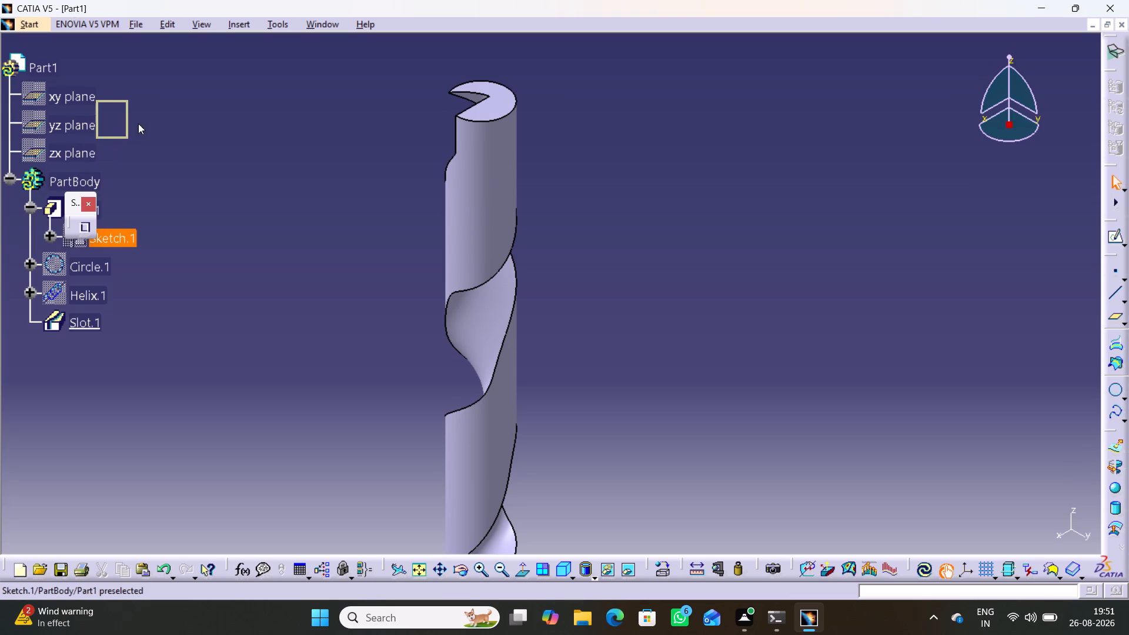
left_click_drag(138, 123, 171, 87)
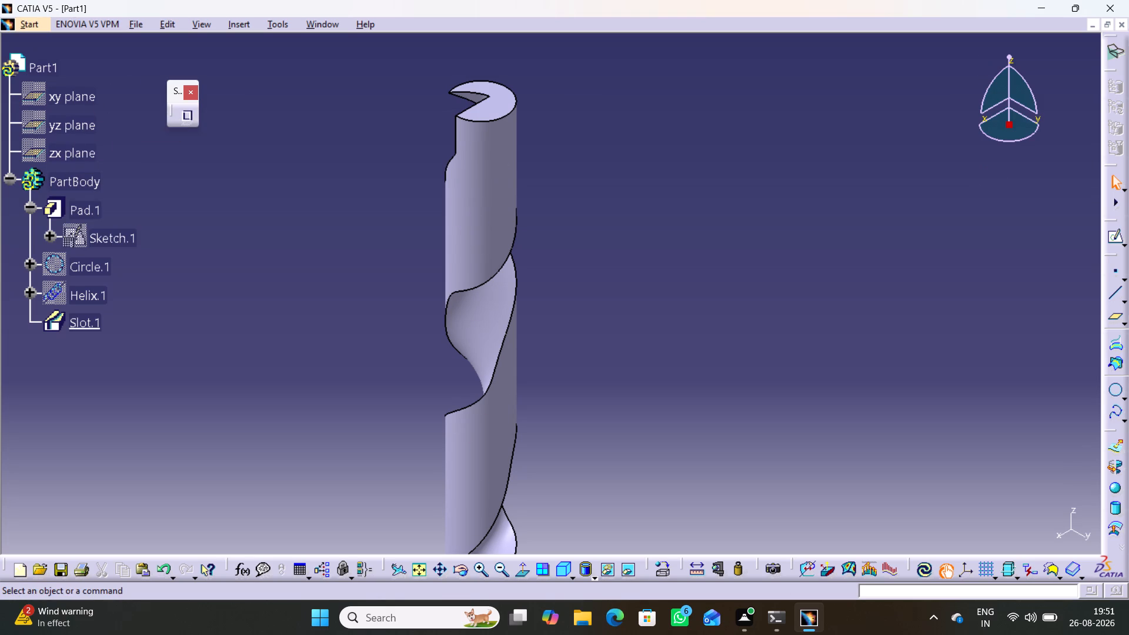
Start a center-and-radius circle and create its center point at X 0 mm, Y 3 mm, Z 0 mm.
left_click(1115, 390)
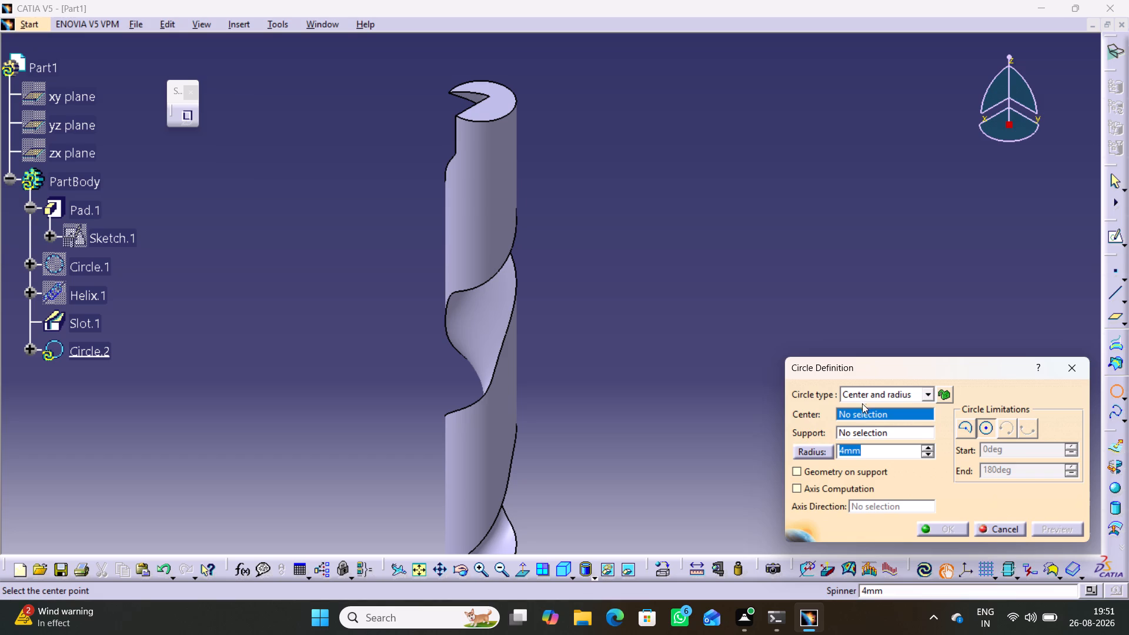
right_click(861, 413)
left_click(888, 423)
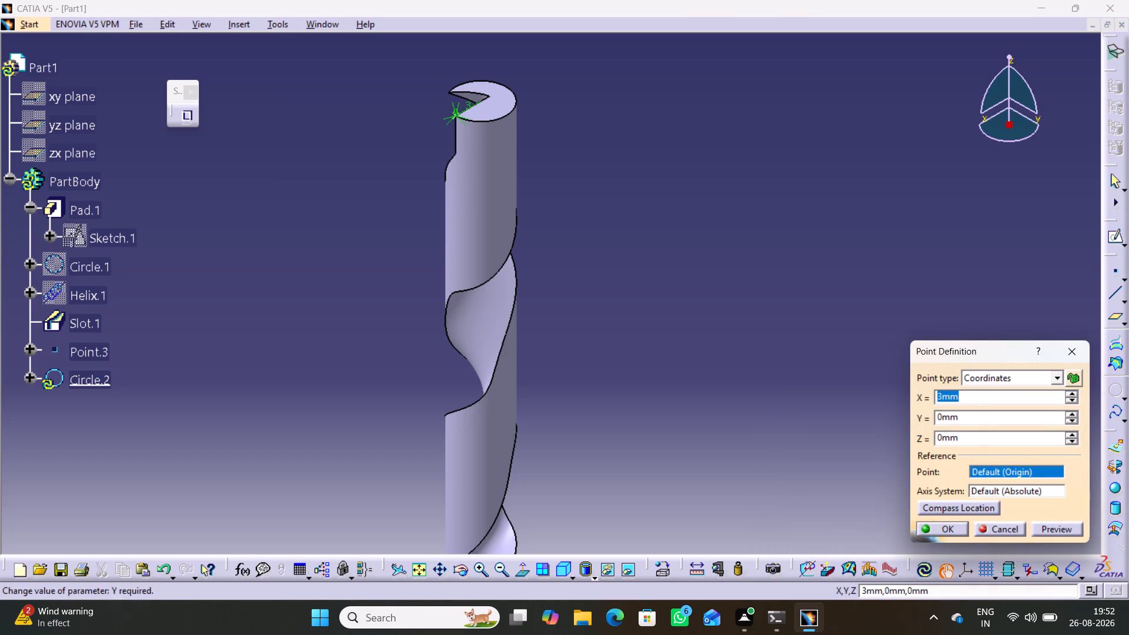
key("0")
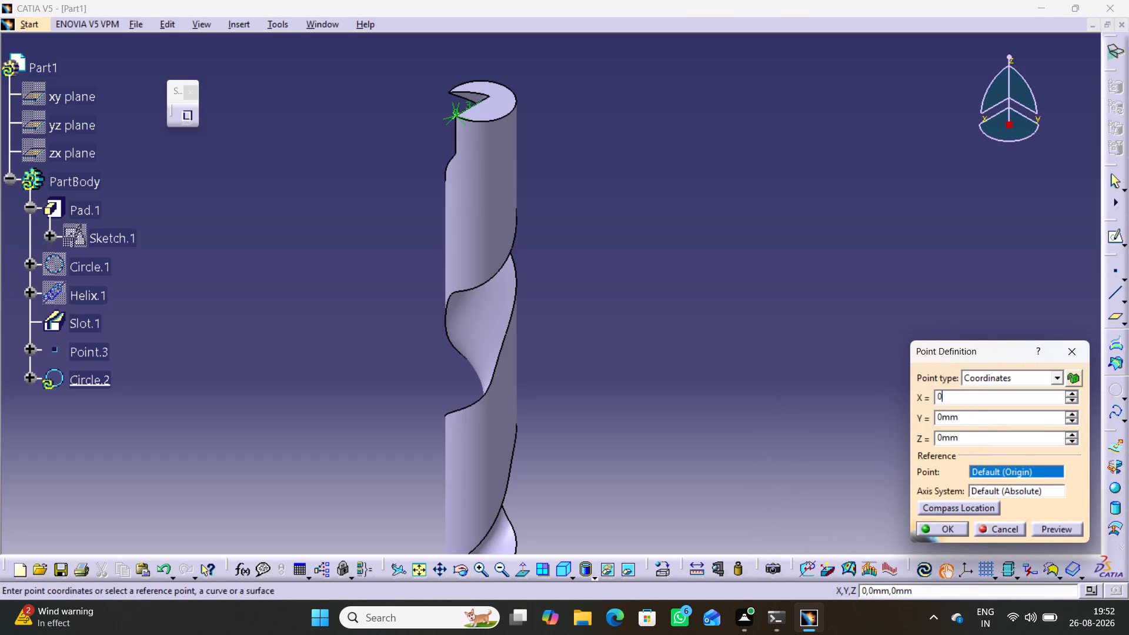
left_click_drag(974, 419, 937, 417)
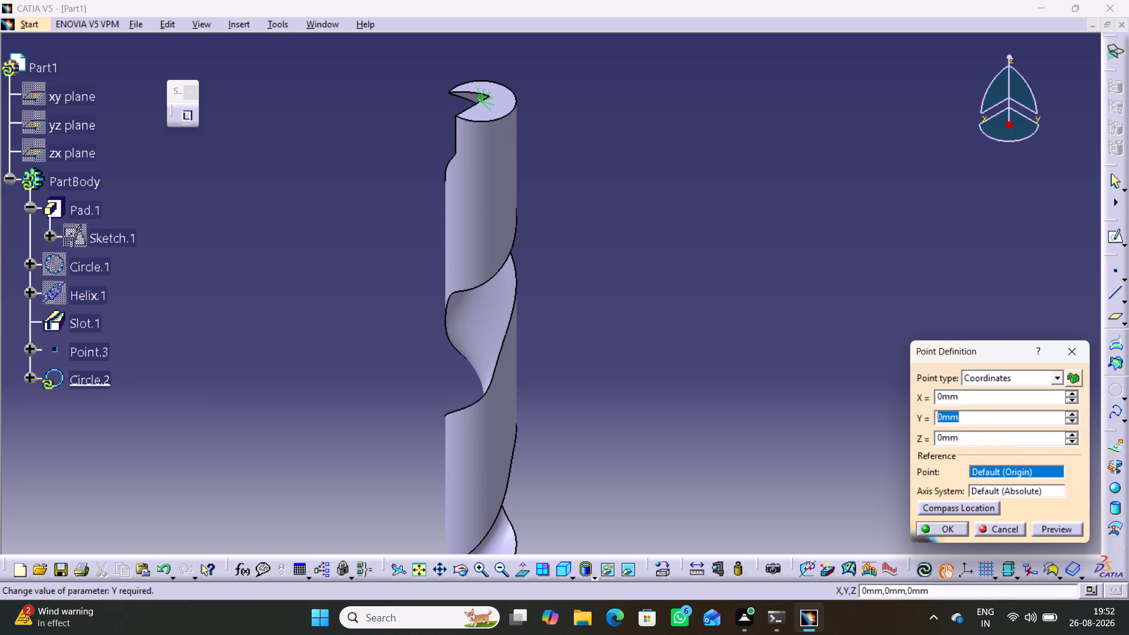
key("3")
left_click(819, 326)
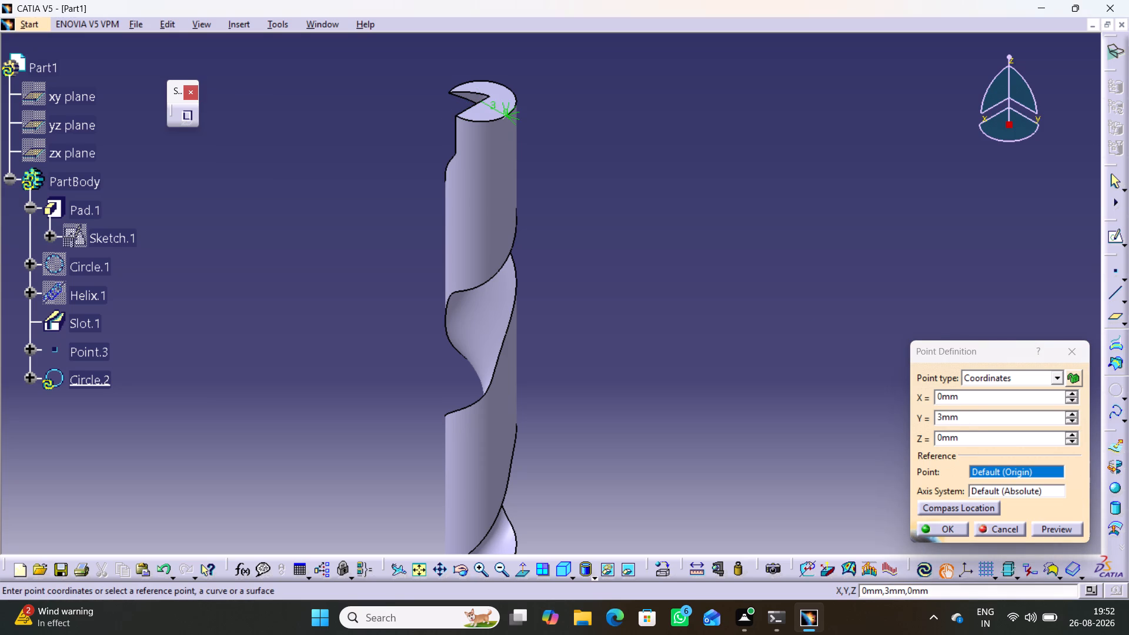
left_click(950, 527)
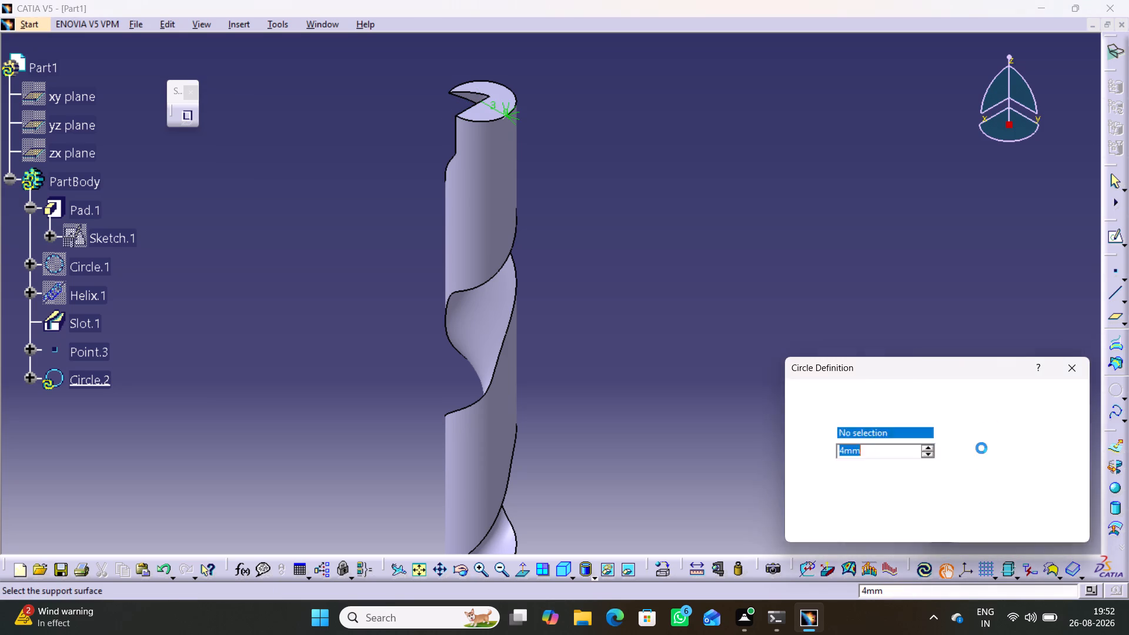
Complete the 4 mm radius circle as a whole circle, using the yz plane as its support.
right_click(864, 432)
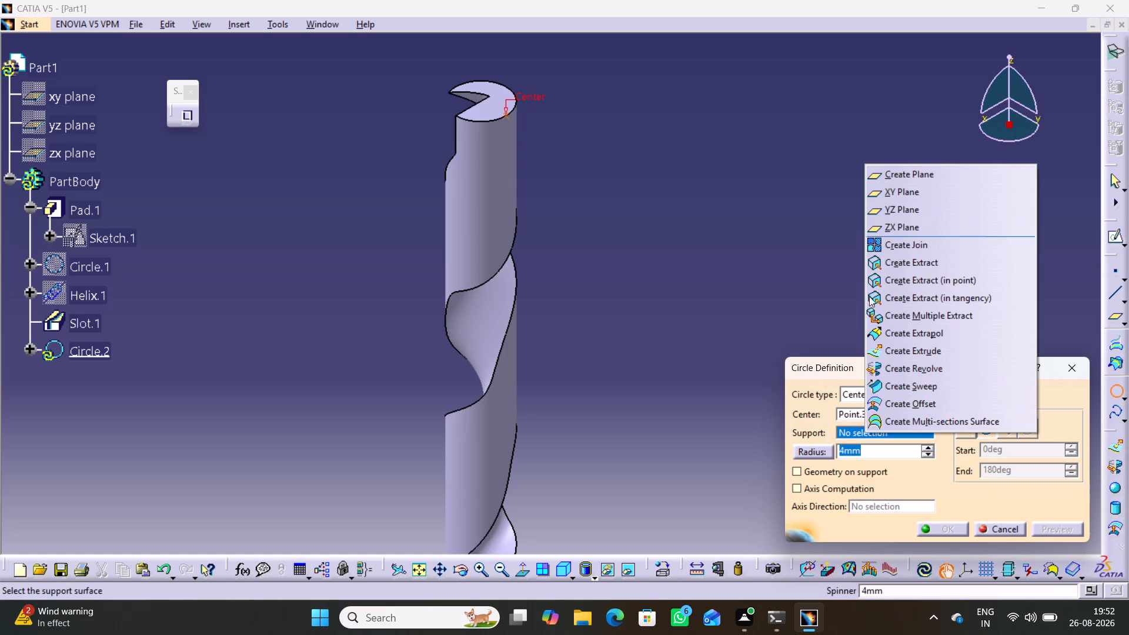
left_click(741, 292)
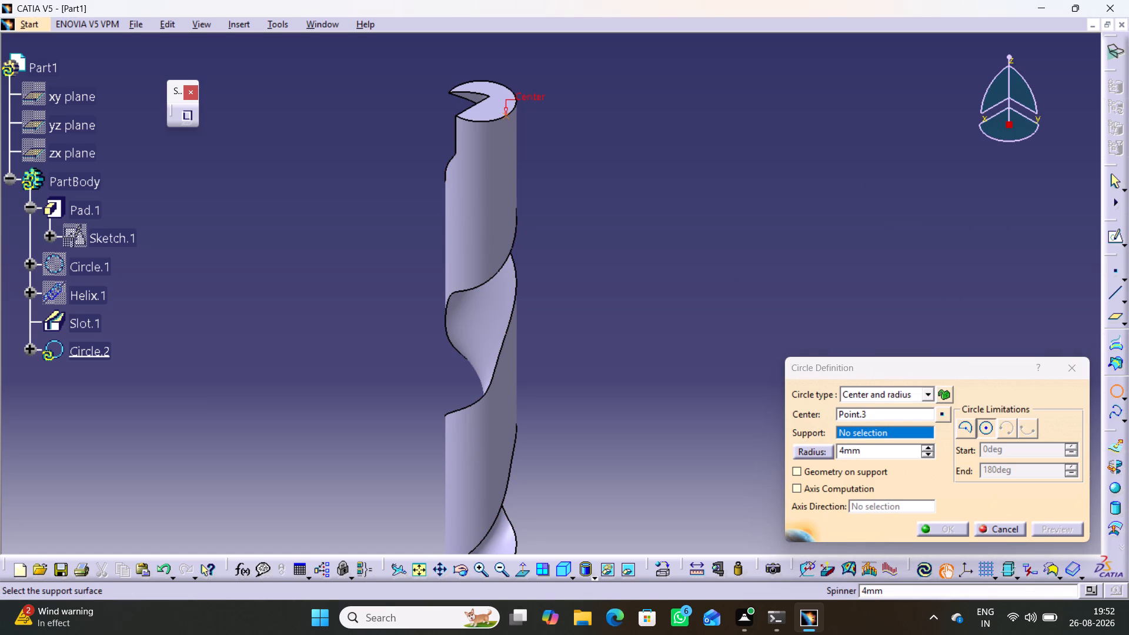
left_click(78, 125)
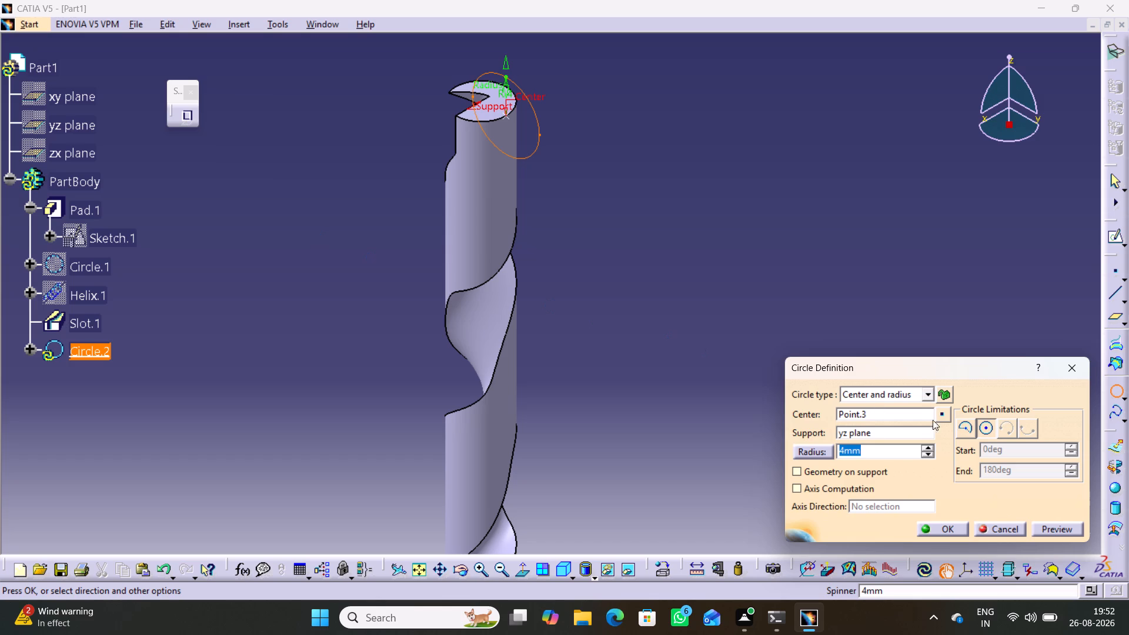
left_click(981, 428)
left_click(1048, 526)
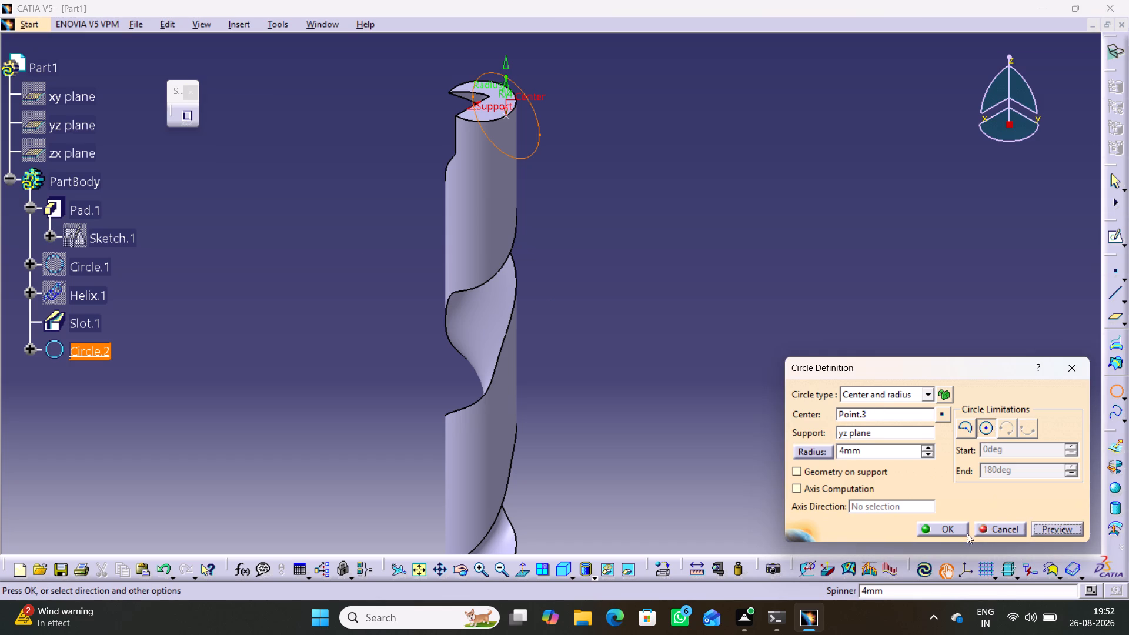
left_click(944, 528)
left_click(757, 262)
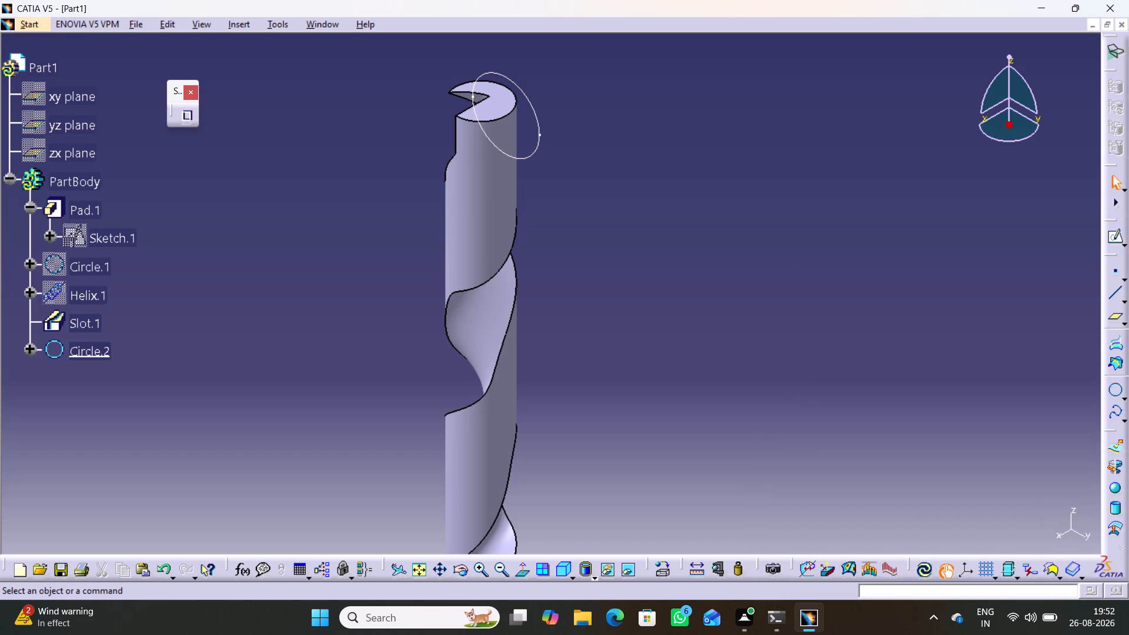
Switch to the Part Design workbench.
left_click(41, 23)
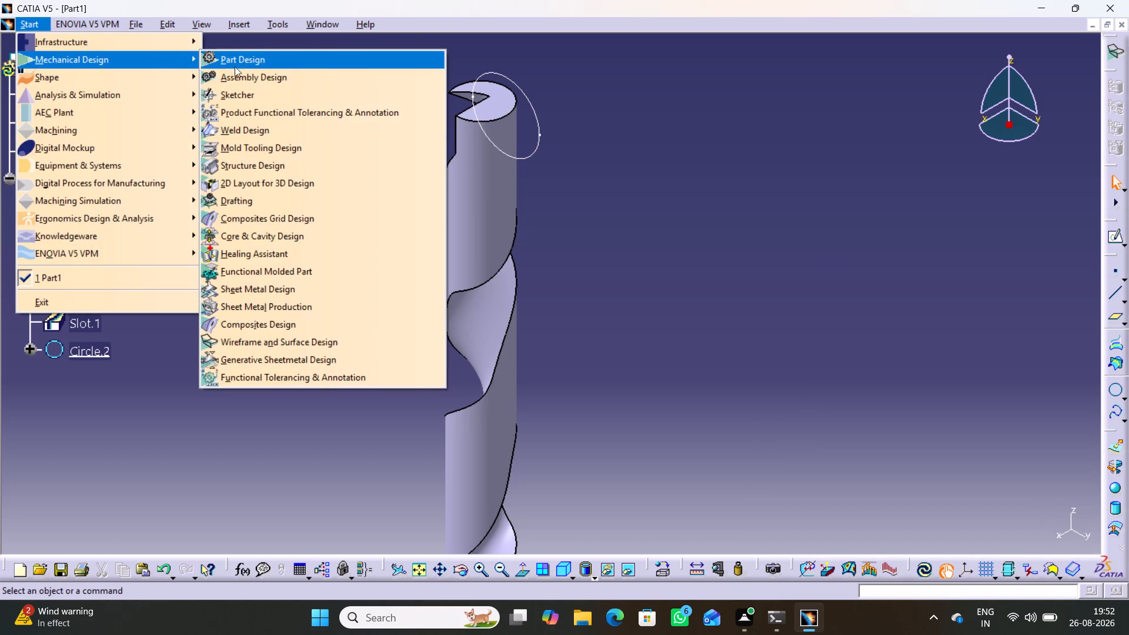
left_click(248, 65)
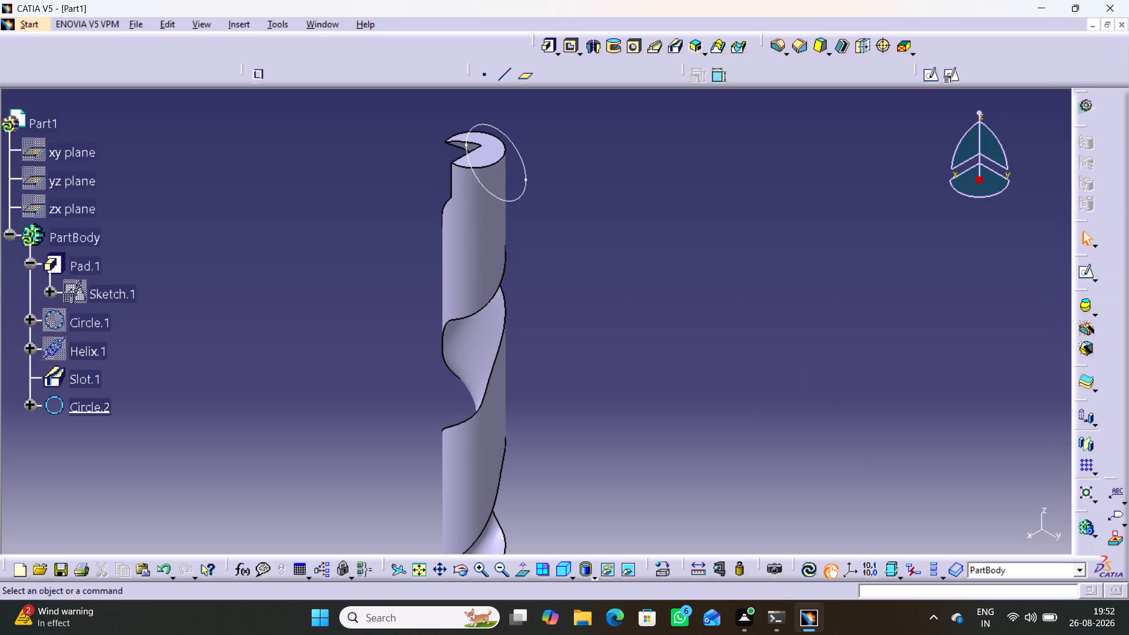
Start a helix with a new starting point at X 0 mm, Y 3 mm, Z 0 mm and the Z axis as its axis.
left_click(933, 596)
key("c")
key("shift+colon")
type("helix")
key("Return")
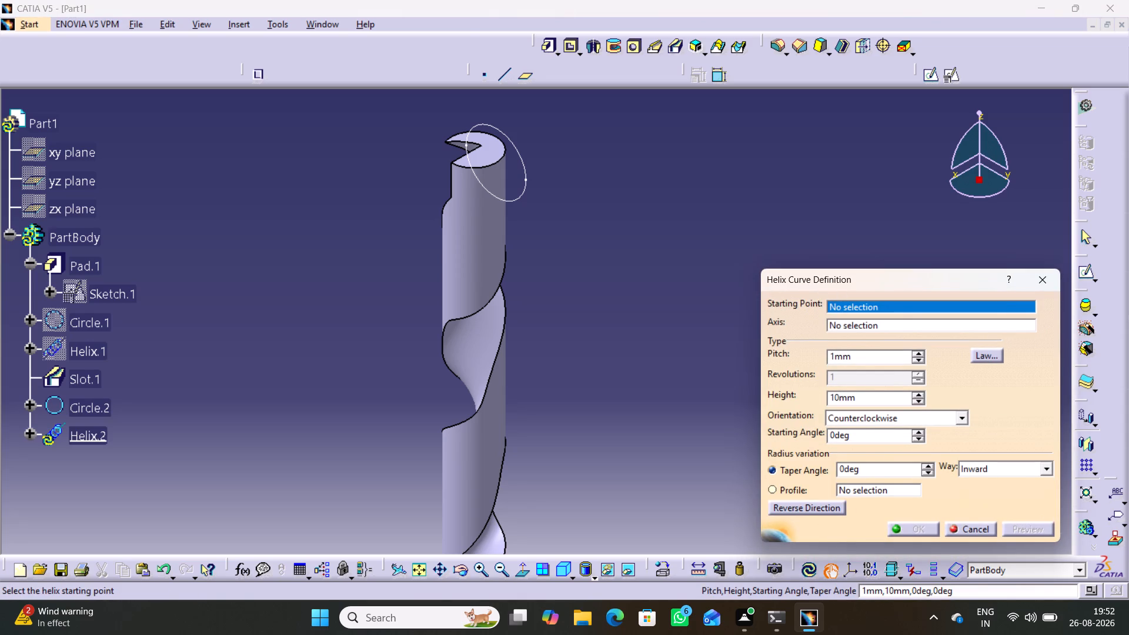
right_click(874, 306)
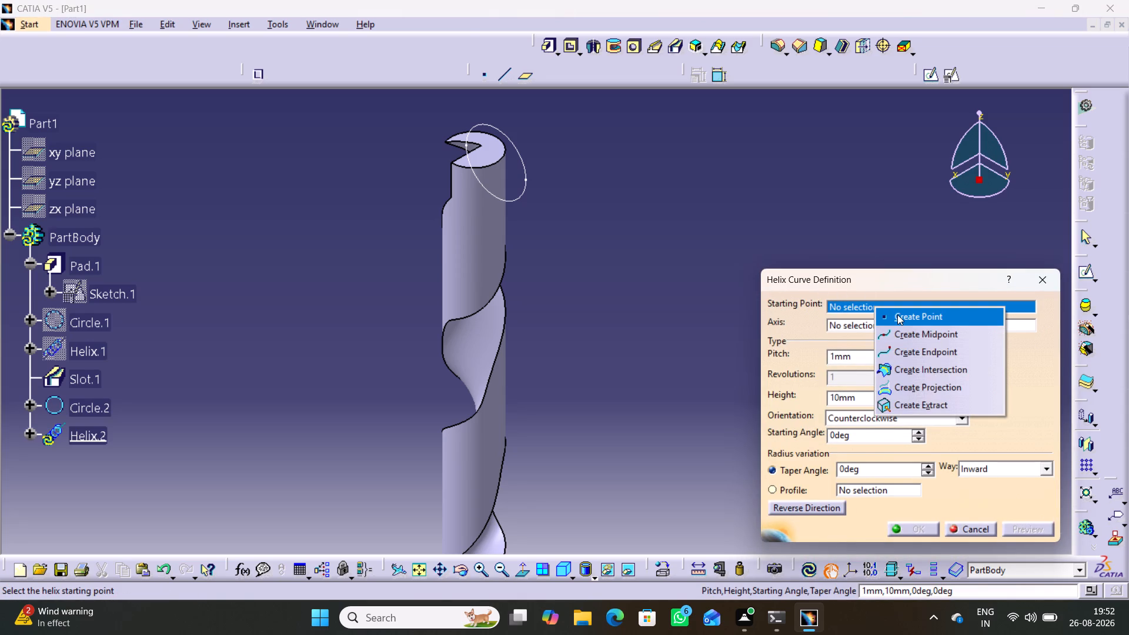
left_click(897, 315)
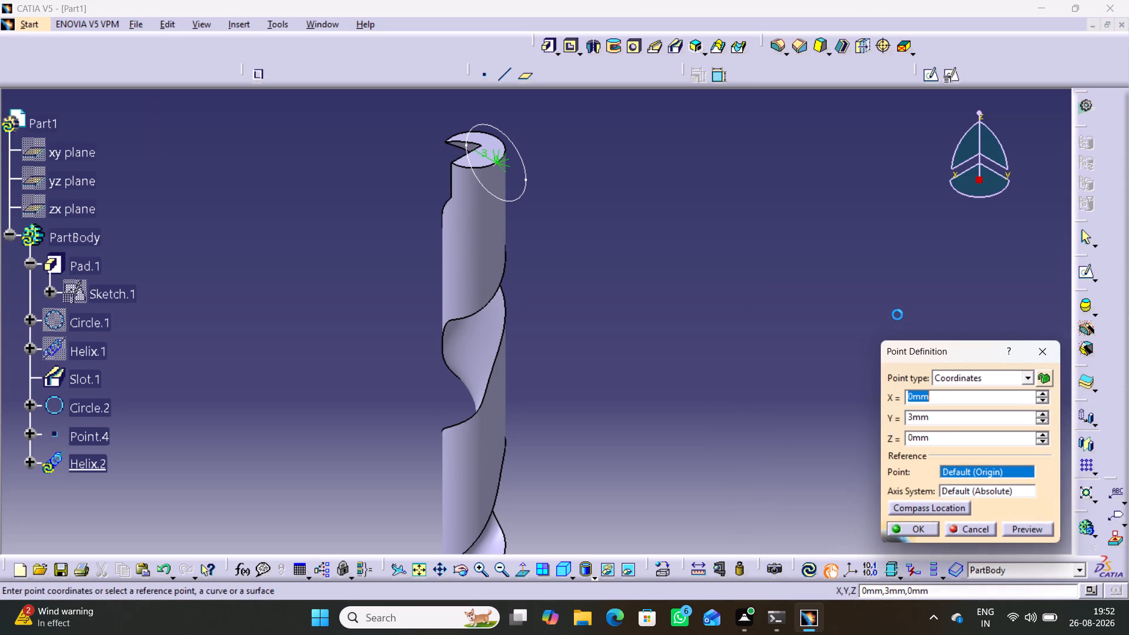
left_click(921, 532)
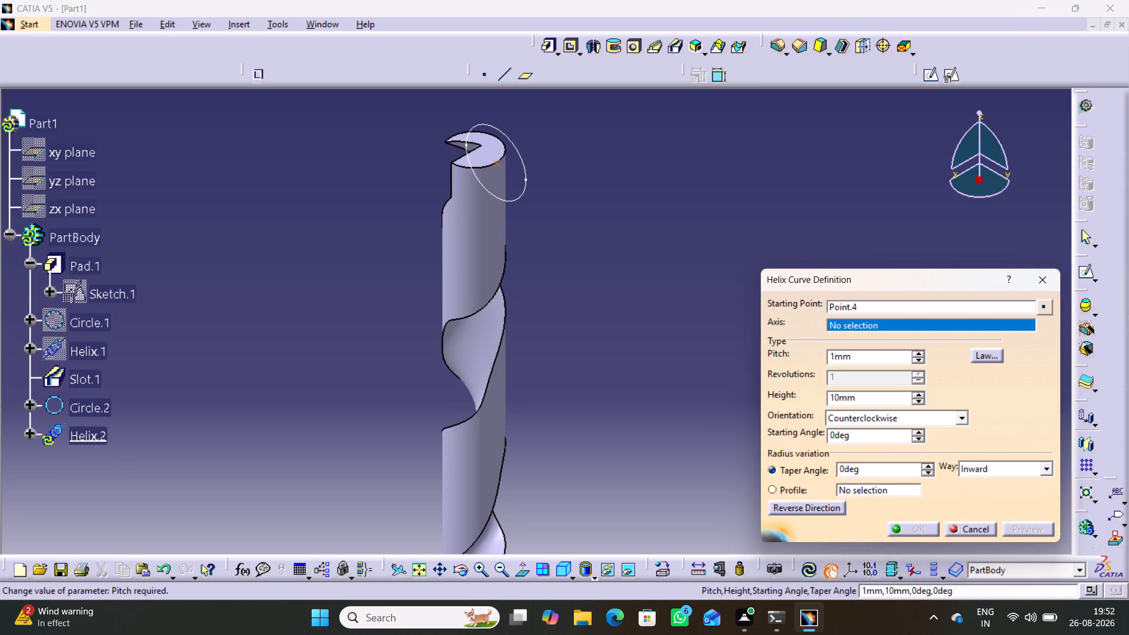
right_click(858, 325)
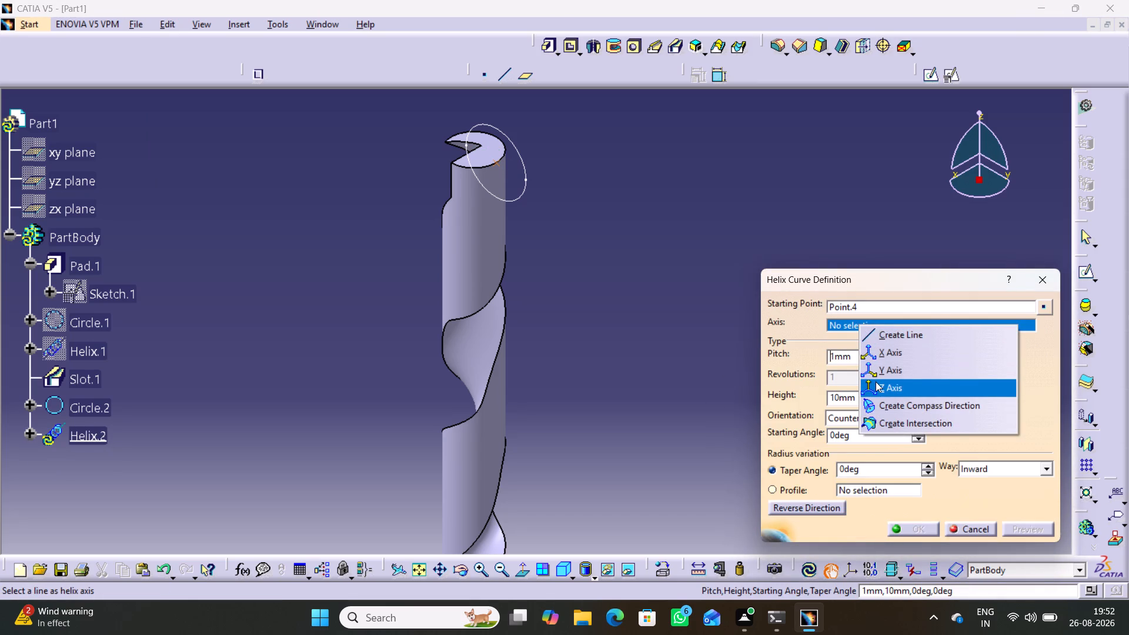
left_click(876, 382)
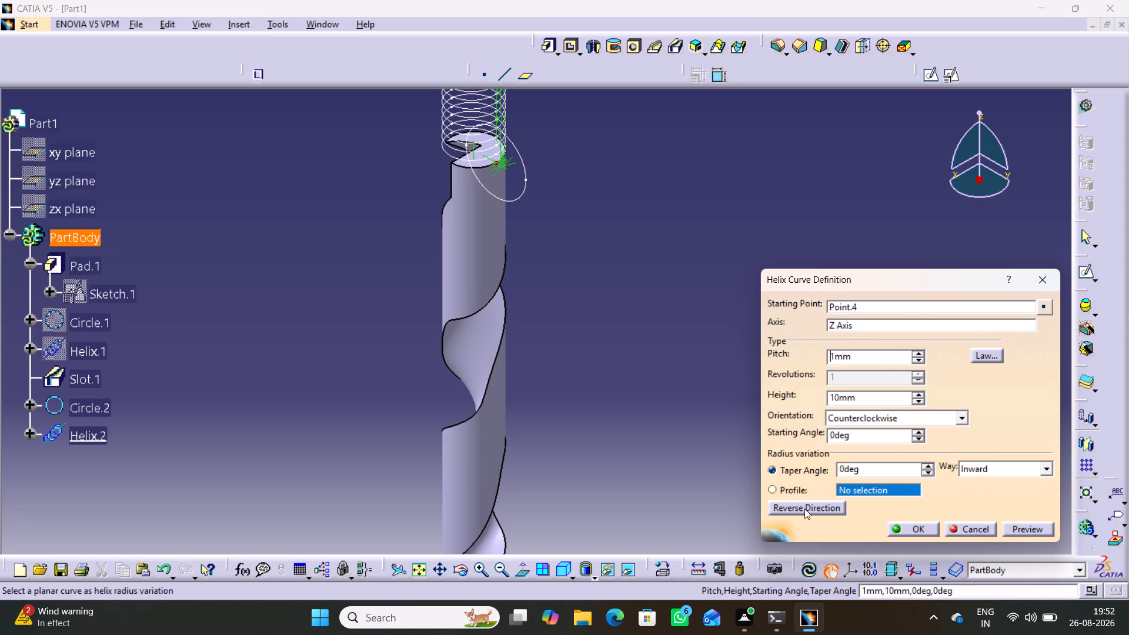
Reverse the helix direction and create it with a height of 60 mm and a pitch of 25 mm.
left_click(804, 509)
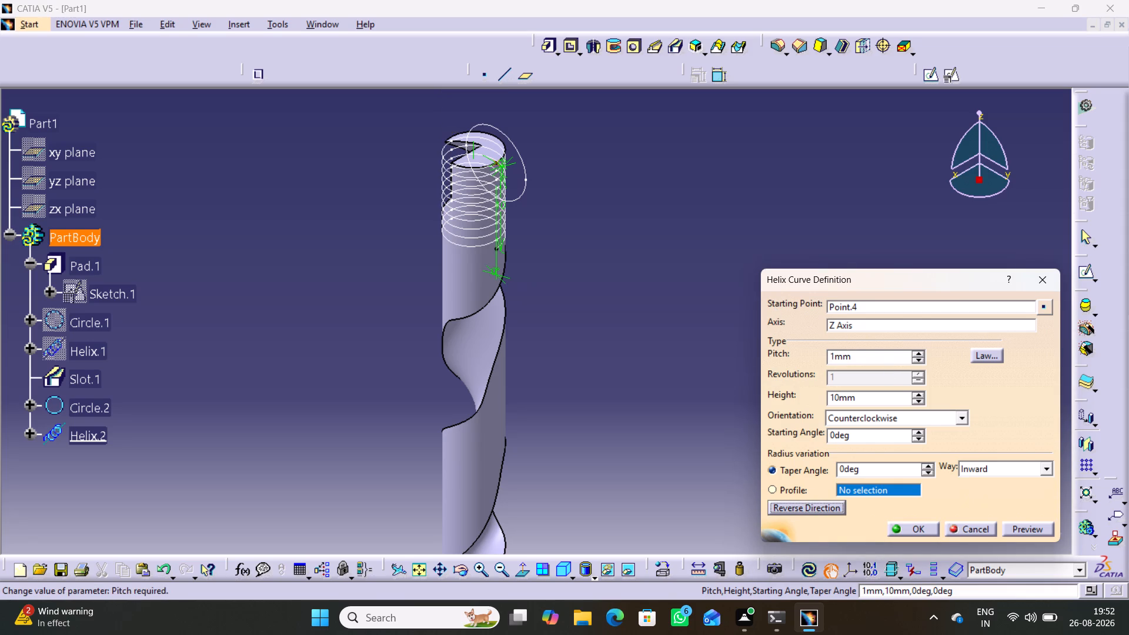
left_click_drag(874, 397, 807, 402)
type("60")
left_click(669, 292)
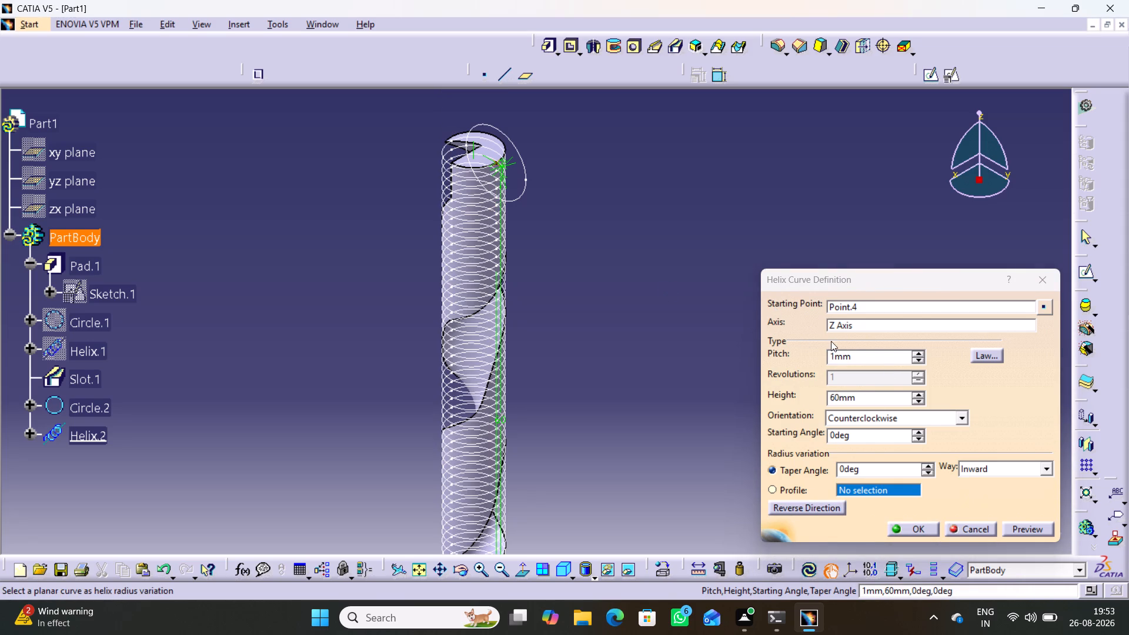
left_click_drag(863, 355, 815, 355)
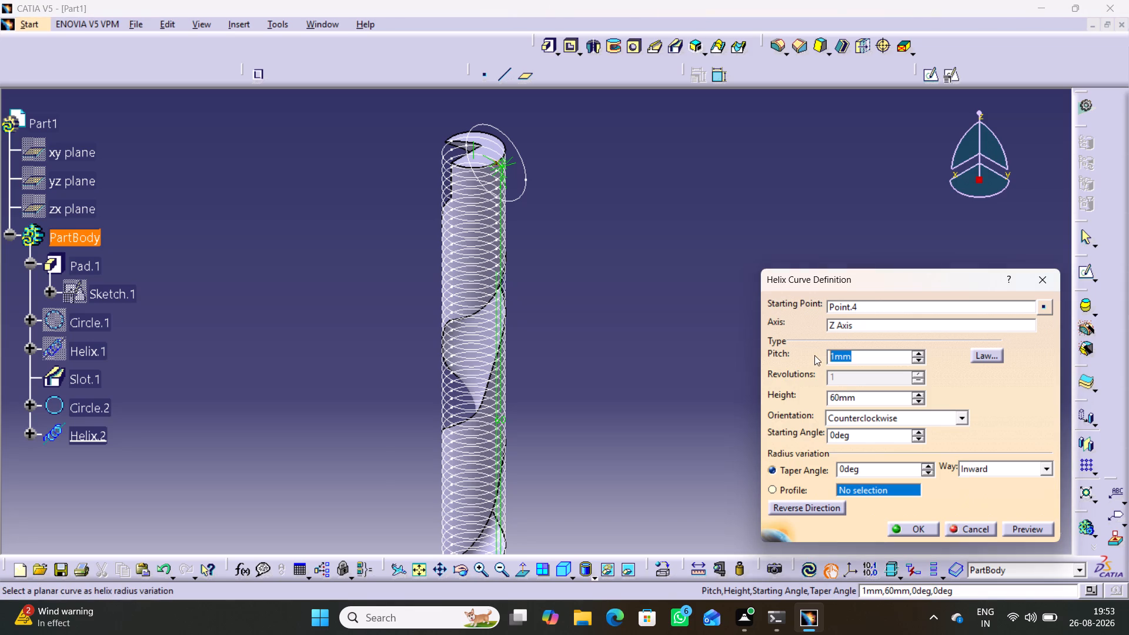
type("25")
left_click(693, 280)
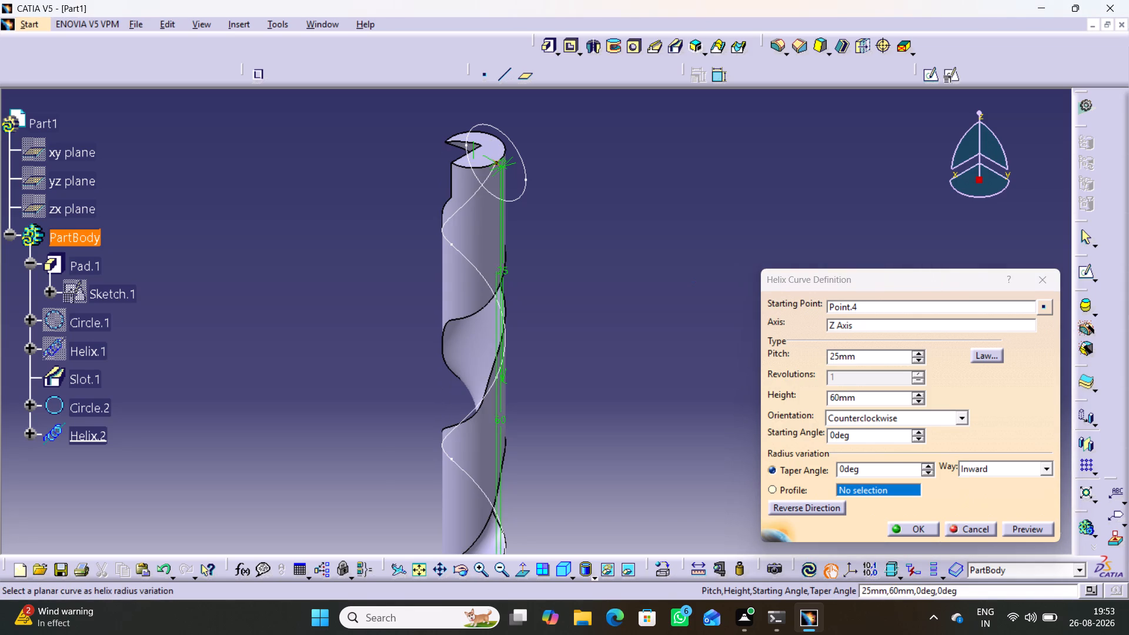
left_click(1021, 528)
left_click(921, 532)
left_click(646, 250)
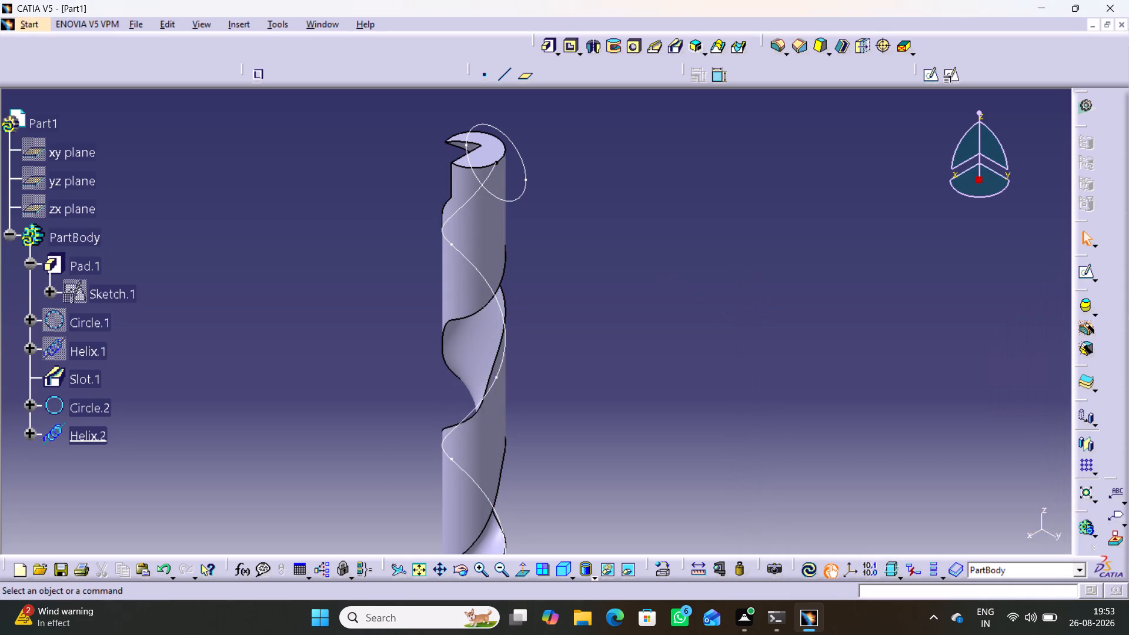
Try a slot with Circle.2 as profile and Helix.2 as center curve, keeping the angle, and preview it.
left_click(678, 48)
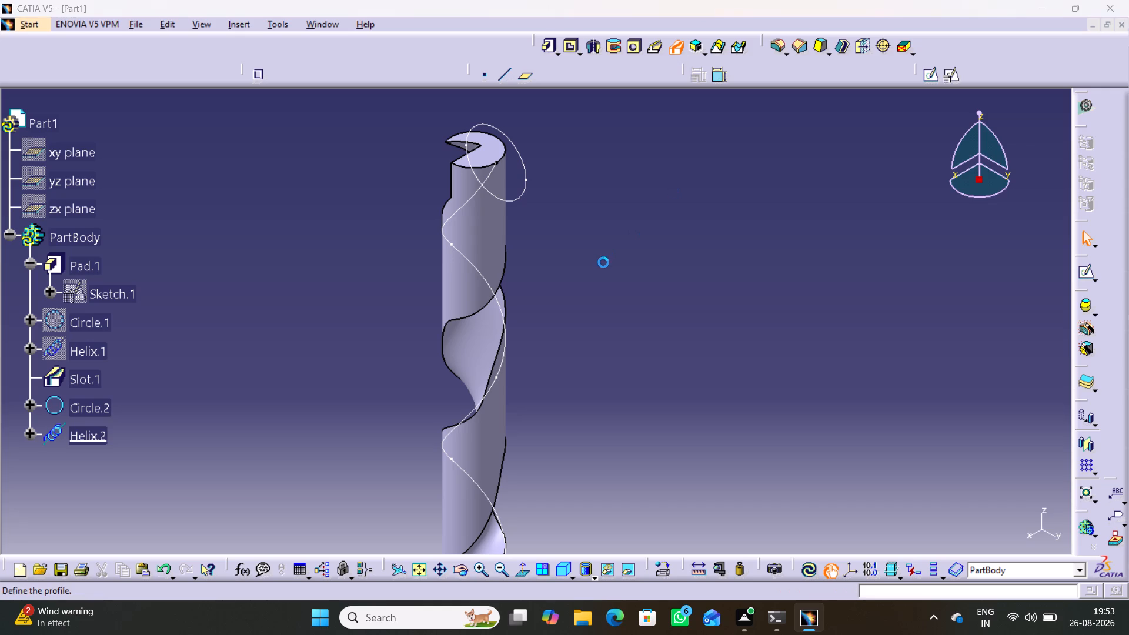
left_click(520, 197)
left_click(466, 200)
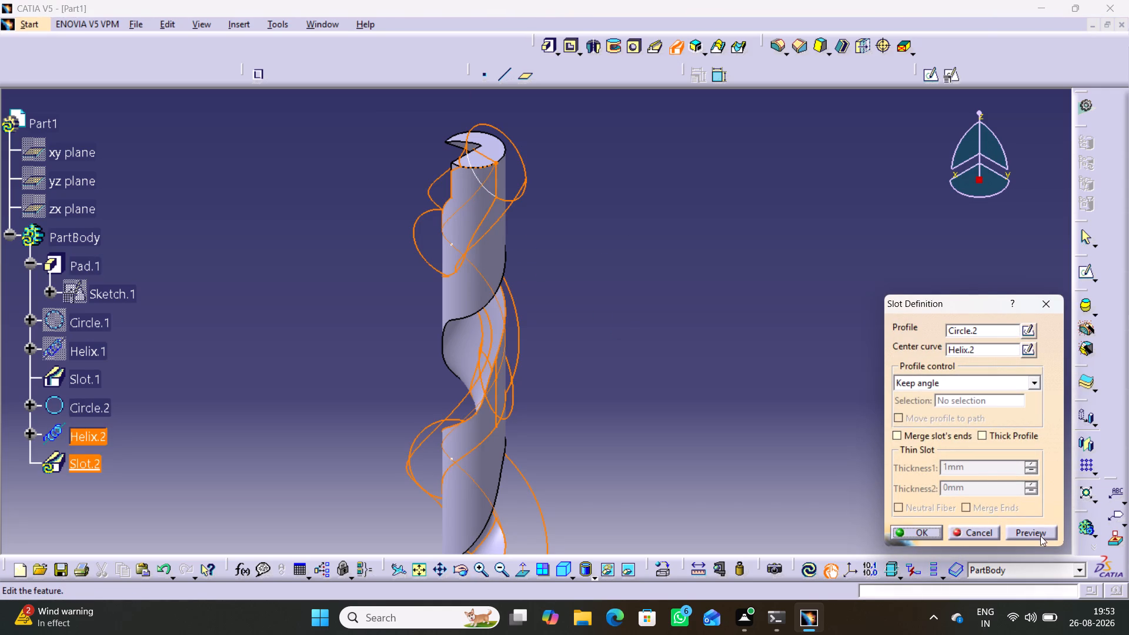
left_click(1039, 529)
Examine the previewed second slot along the drill bit from several sides, and cancel the slot definition.
middle_click_drag(388, 340, 522, 293)
right_click_drag(388, 340, 522, 293)
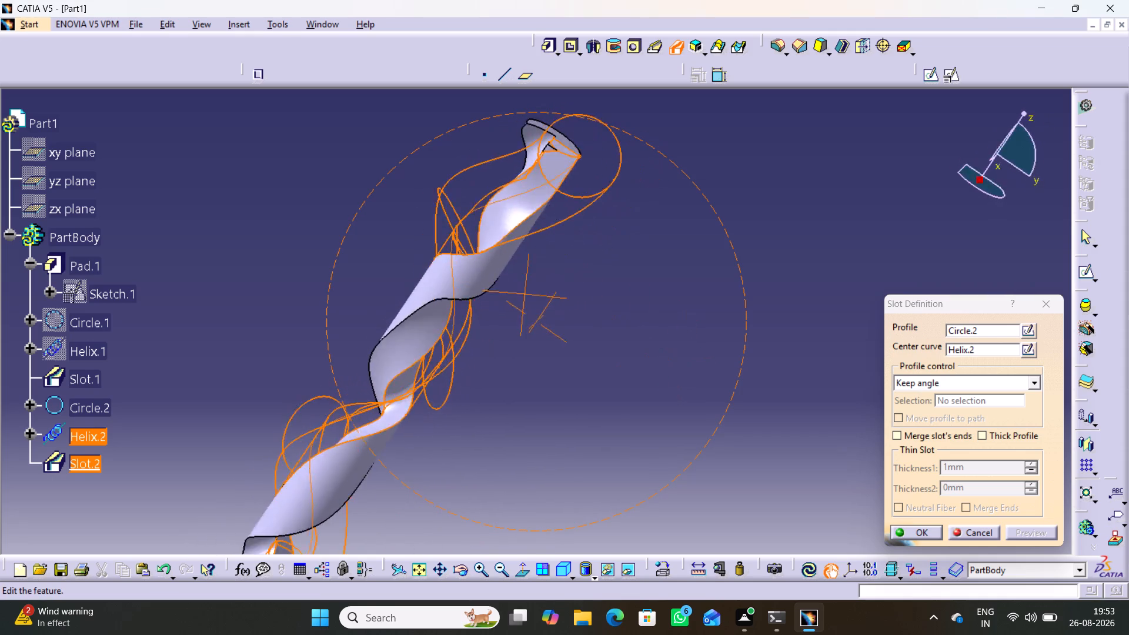
middle_click_drag(522, 293, 680, 314)
right_click_drag(522, 293, 680, 314)
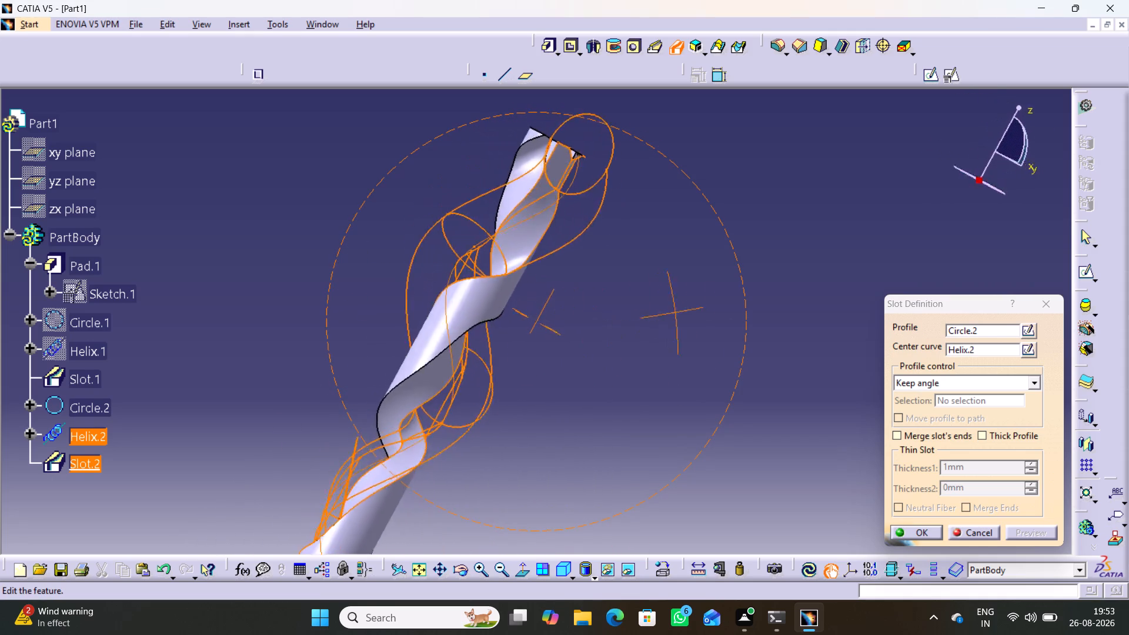
middle_click_drag(680, 314, 306, 263)
right_click_drag(680, 314, 306, 263)
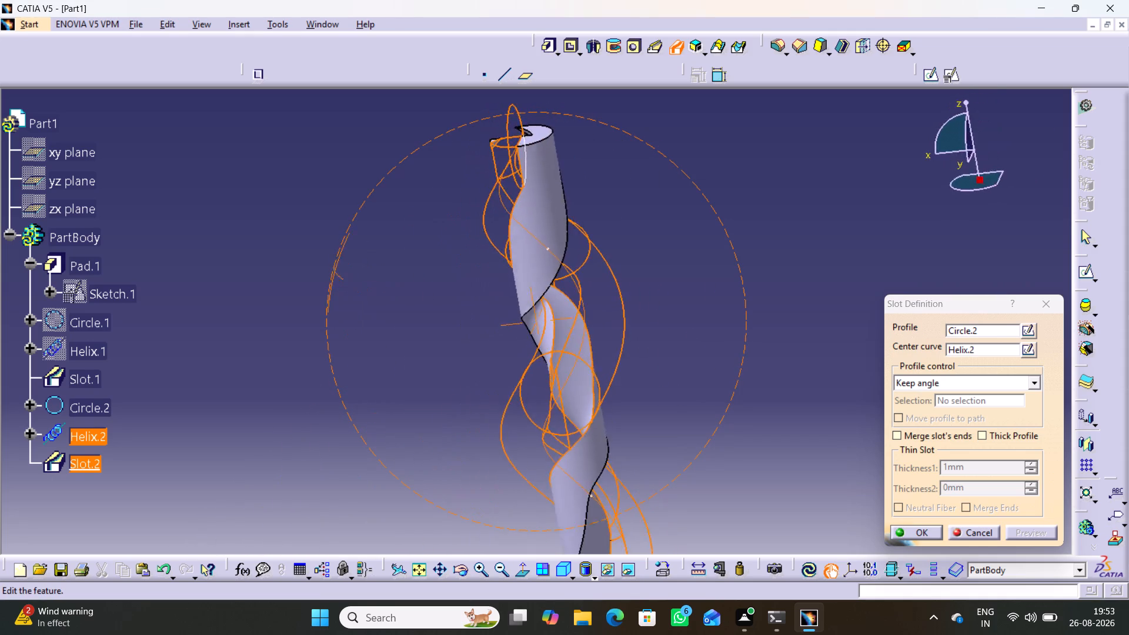
middle_click_drag(306, 263, 336, 247)
right_click_drag(306, 263, 336, 247)
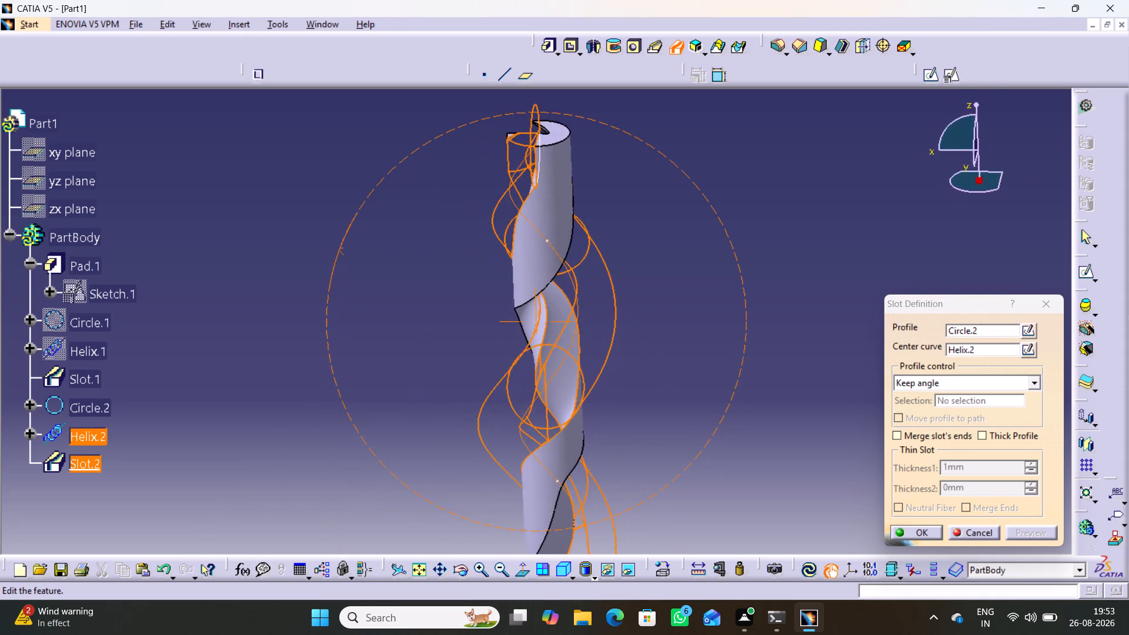
middle_click_drag(336, 247, 321, 284)
right_click_drag(336, 247, 321, 284)
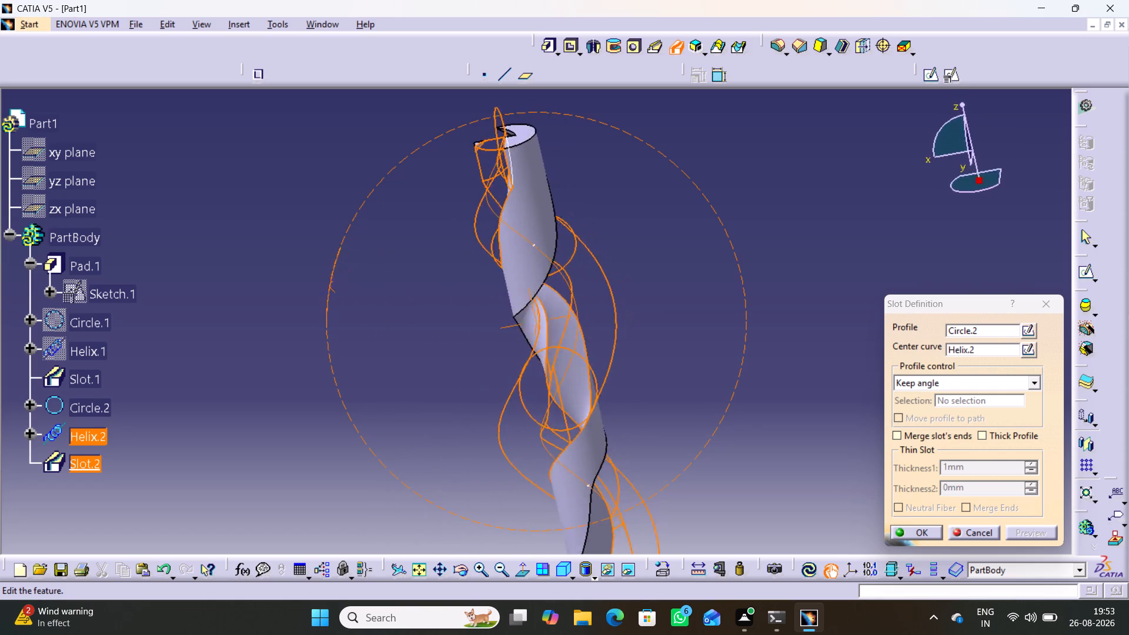
right_click_drag(321, 284, 368, 289)
middle_click_drag(321, 284, 368, 289)
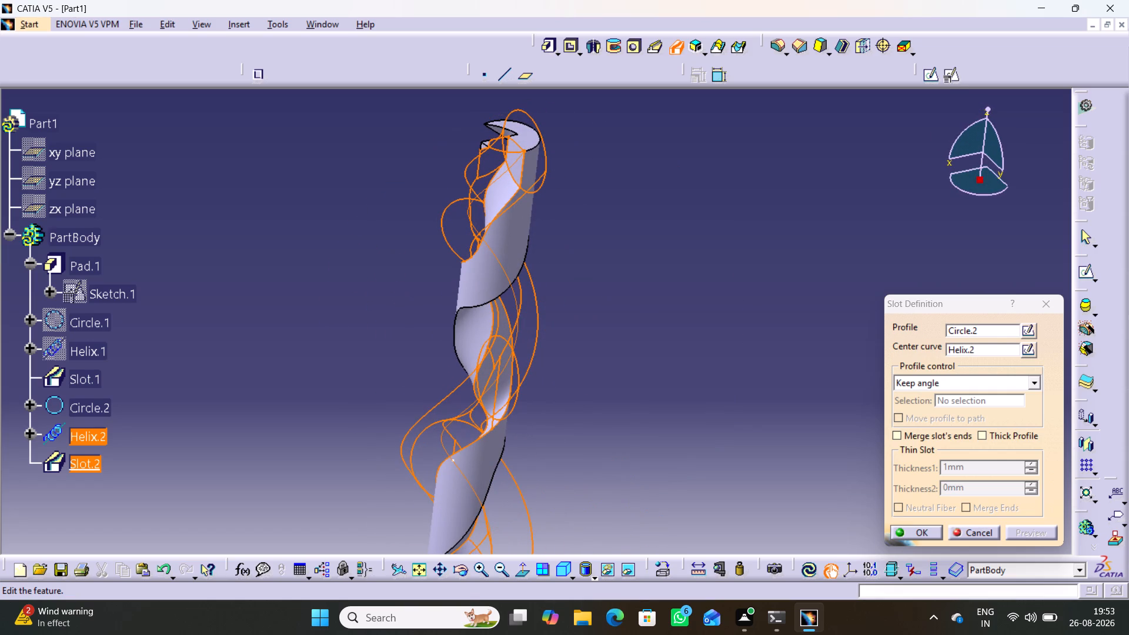
middle_click_drag(743, 452, 654, 385)
right_click_drag(743, 452, 654, 385)
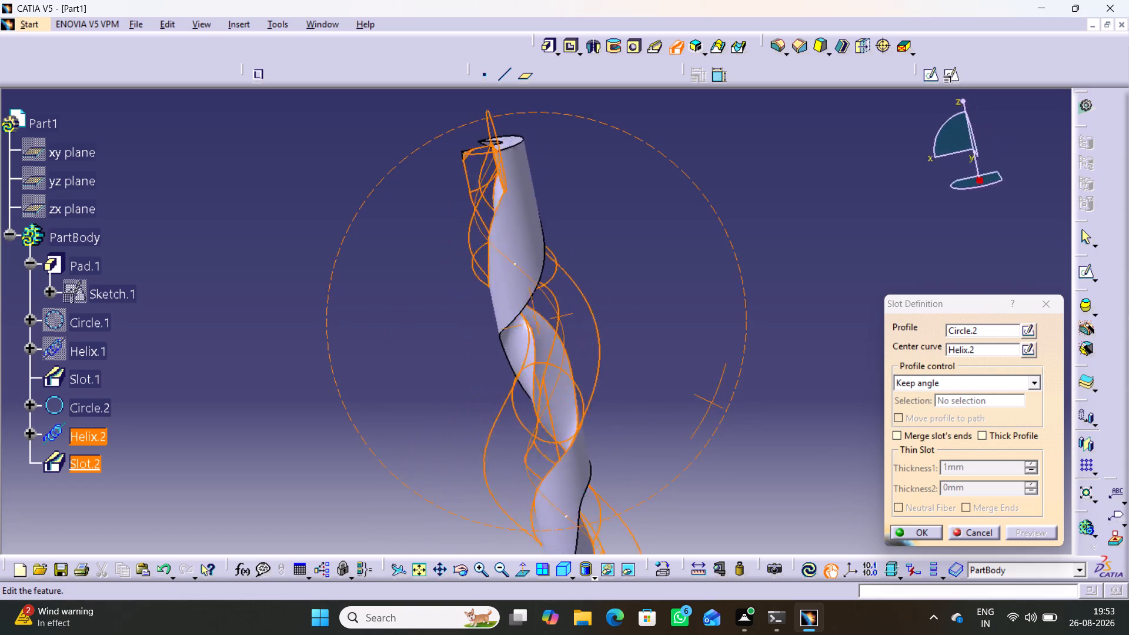
middle_click_drag(654, 385, 664, 445)
right_click_drag(654, 385, 664, 445)
middle_click_drag(635, 443, 662, 511)
right_click(635, 443)
middle_click_drag(615, 503, 616, 399)
middle_click_drag(614, 420, 616, 422)
right_click_drag(616, 422, 427, 442)
middle_click_drag(616, 422, 427, 442)
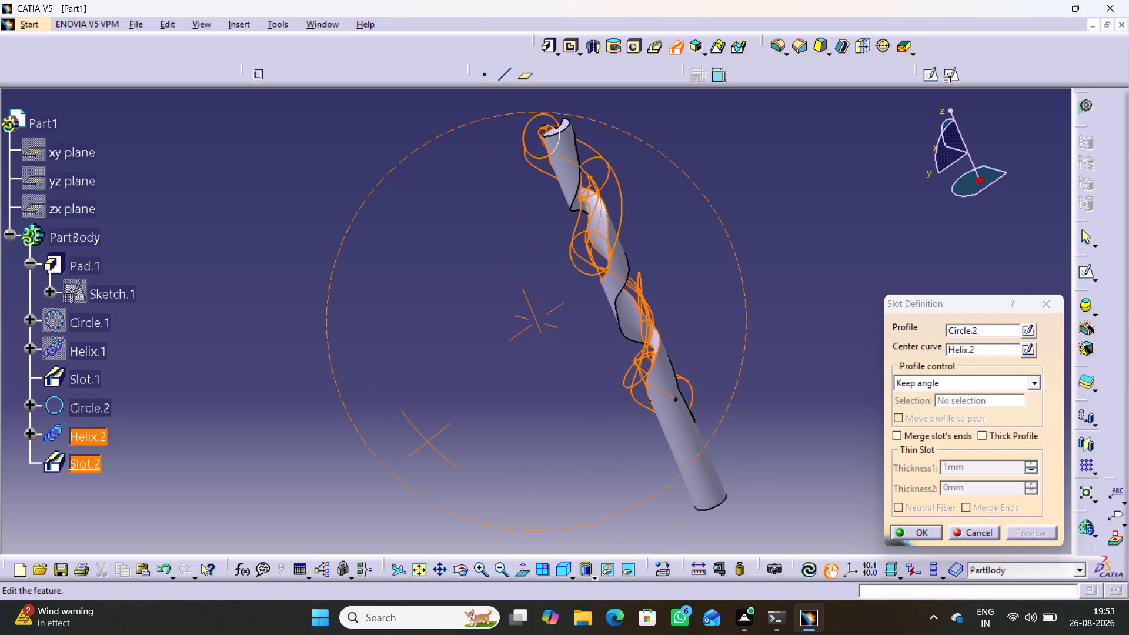
left_click(1053, 303)
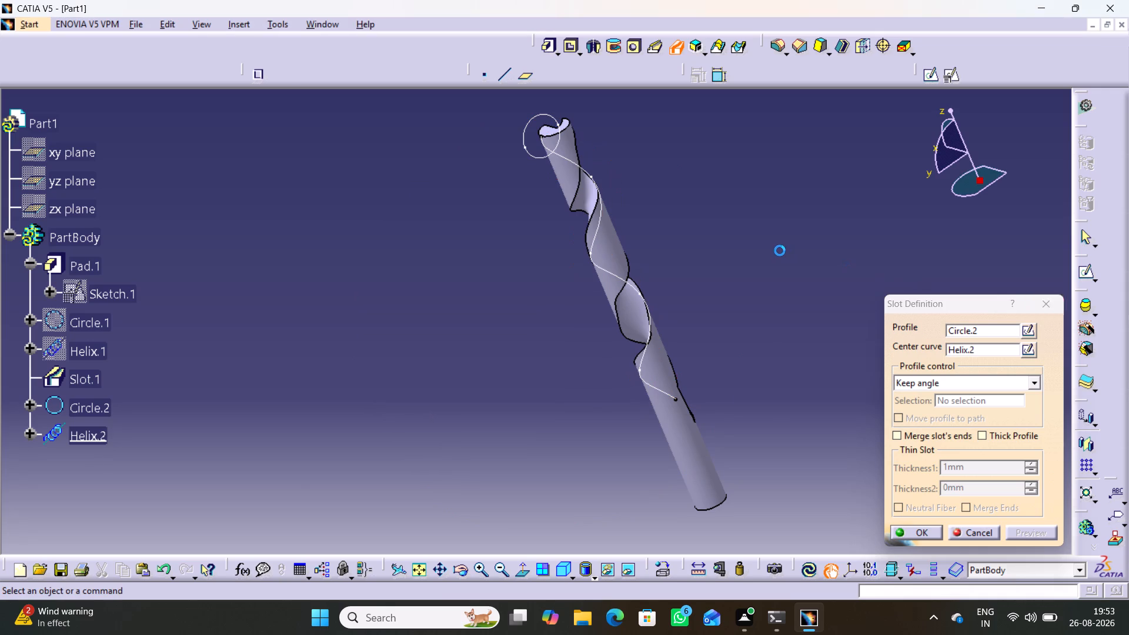
left_click(775, 251)
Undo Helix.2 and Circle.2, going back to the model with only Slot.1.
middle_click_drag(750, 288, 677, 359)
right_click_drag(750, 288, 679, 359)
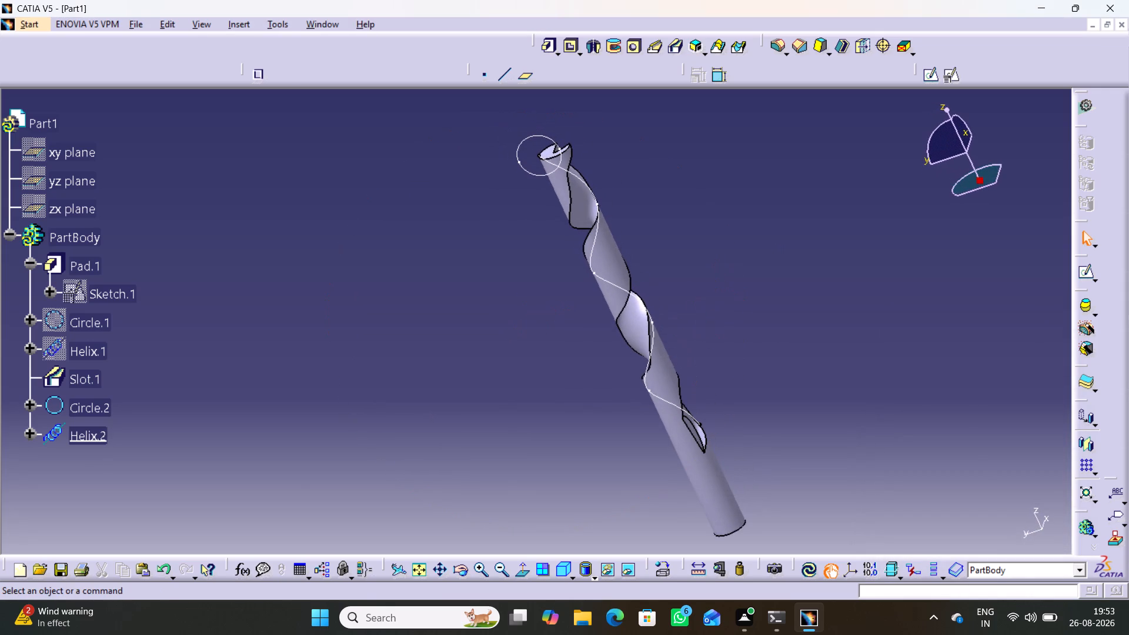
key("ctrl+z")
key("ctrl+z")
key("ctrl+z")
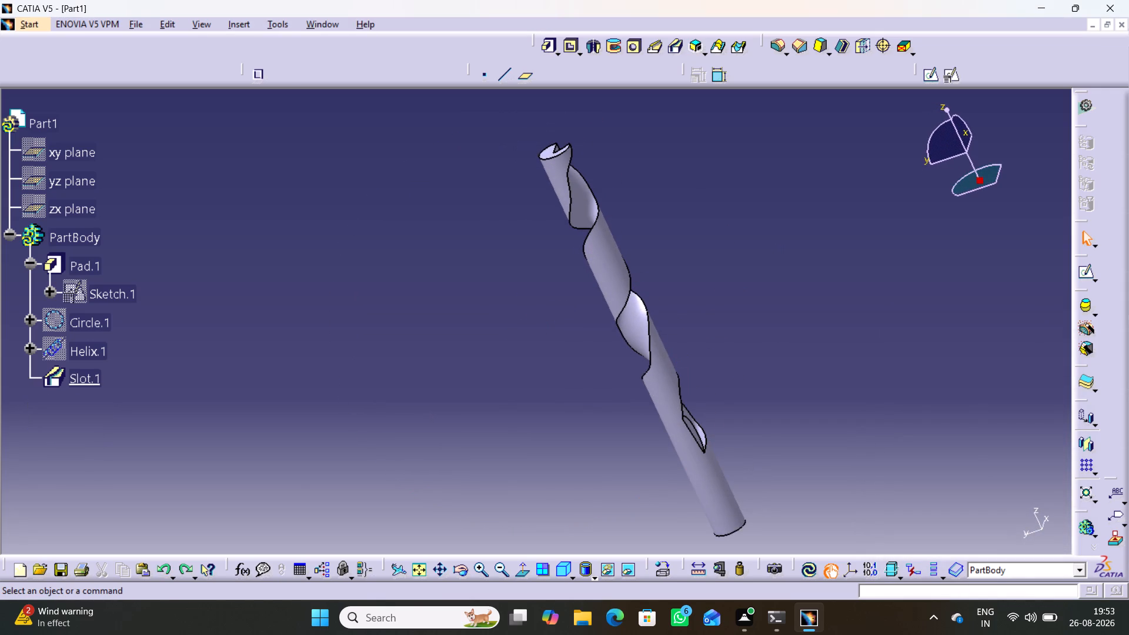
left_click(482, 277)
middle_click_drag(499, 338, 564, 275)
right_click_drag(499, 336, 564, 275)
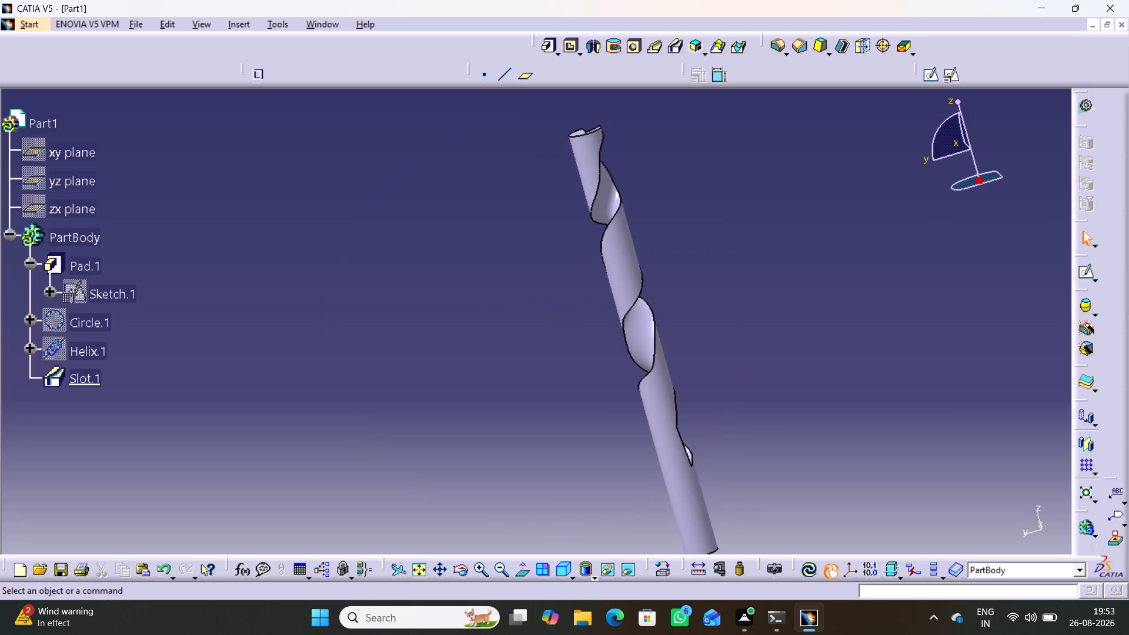
Open the definition of Slot.1 to check its profile and center curve.
left_click(83, 373)
double_click(86, 379)
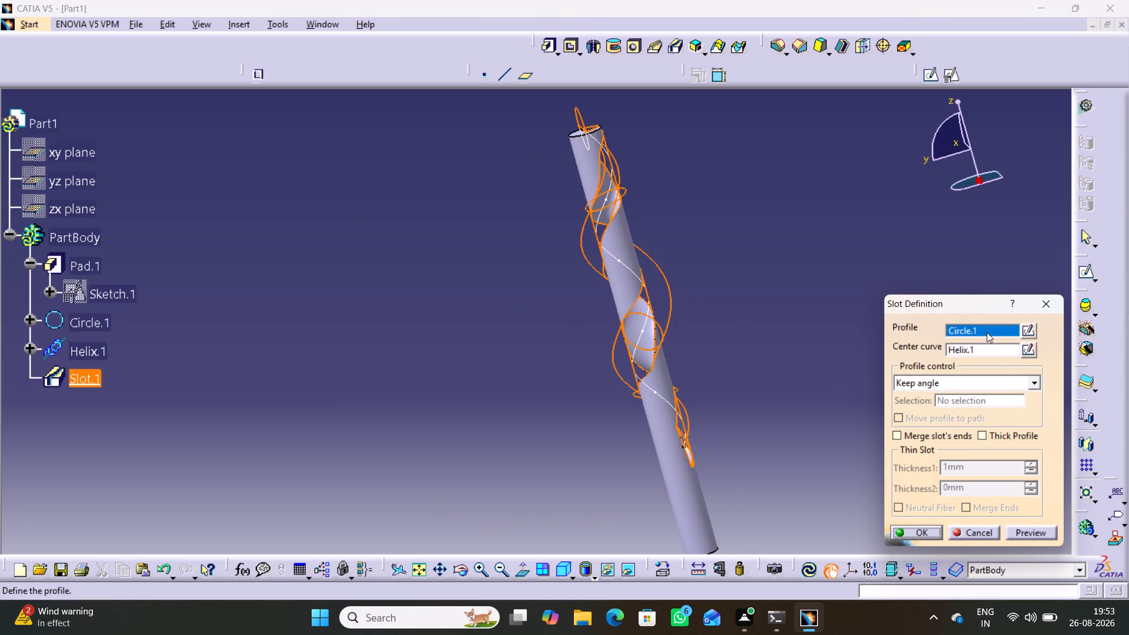
left_click(800, 332)
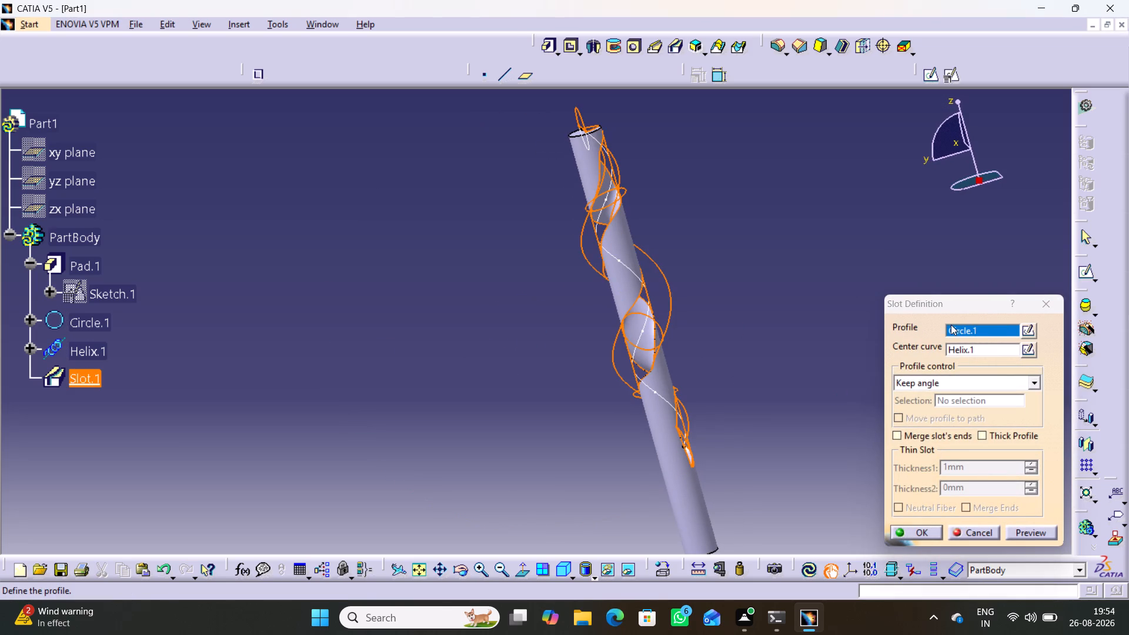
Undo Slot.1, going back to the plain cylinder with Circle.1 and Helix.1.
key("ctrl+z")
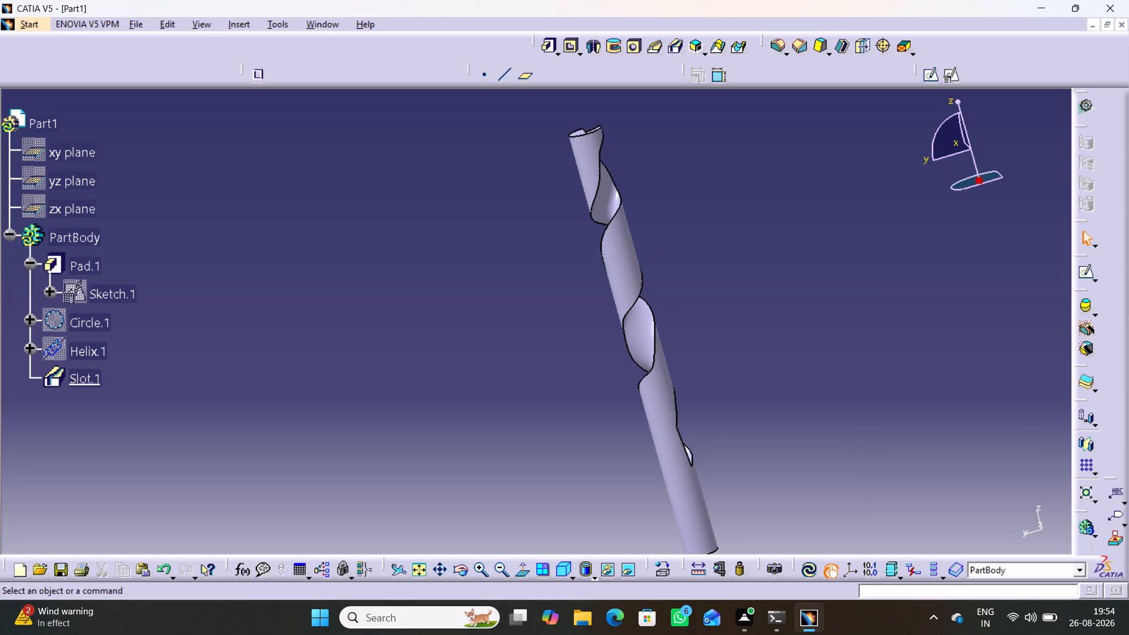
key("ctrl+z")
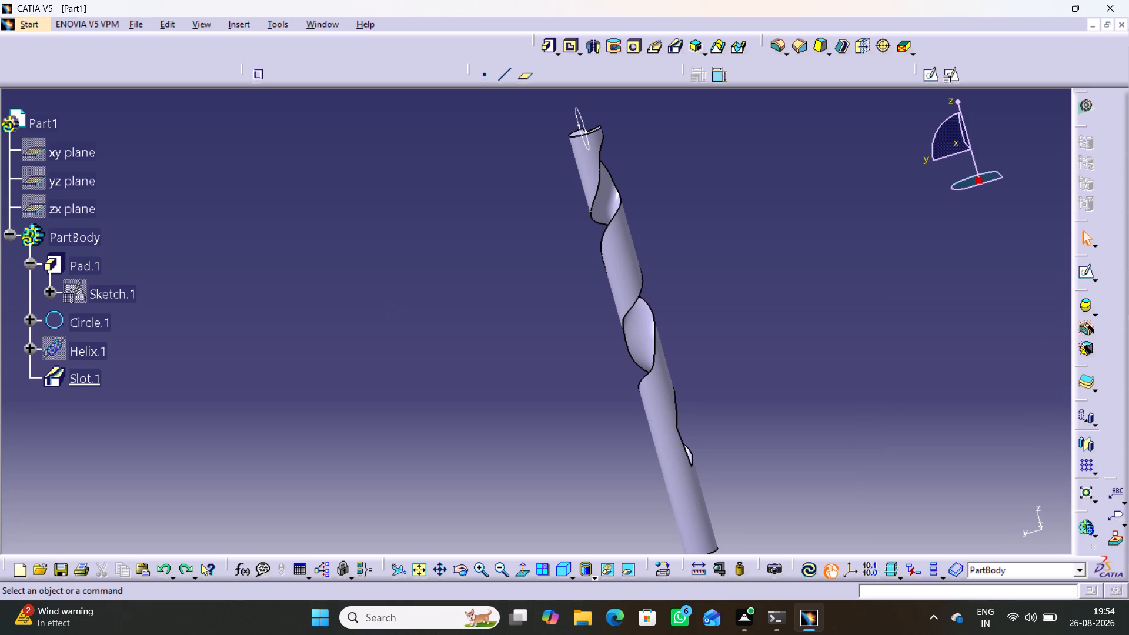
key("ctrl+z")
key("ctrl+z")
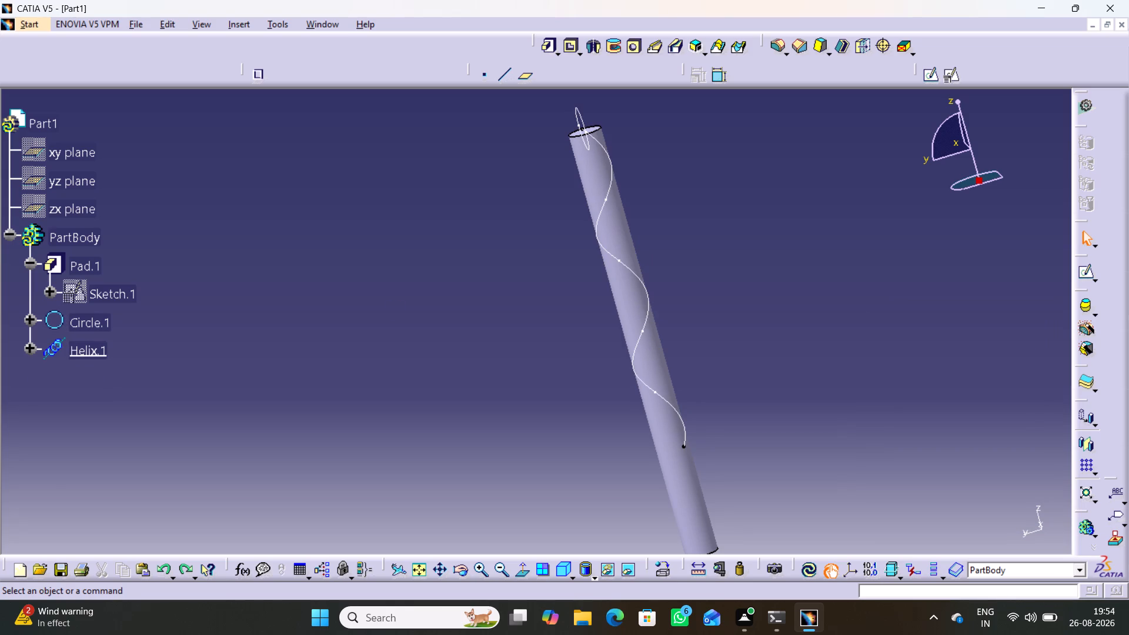
Cut a slot in the cylinder with Circle.1 as profile and Helix.1 as center curve, keeping the angle.
middle_click_drag(469, 259, 576, 211)
right_click_drag(469, 259, 576, 211)
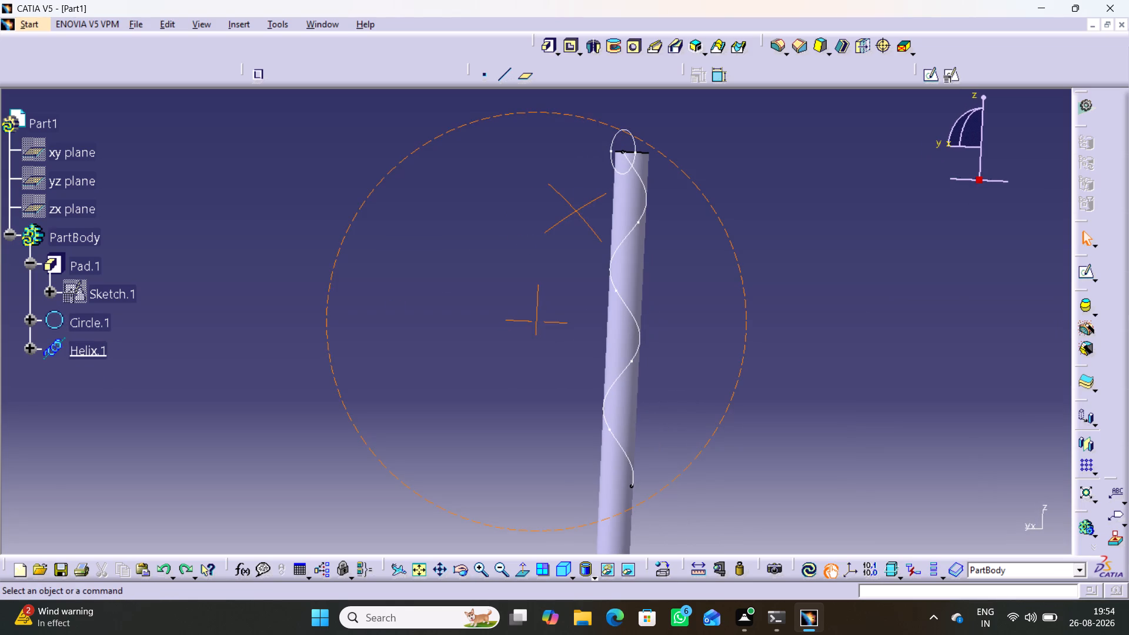
left_click(672, 47)
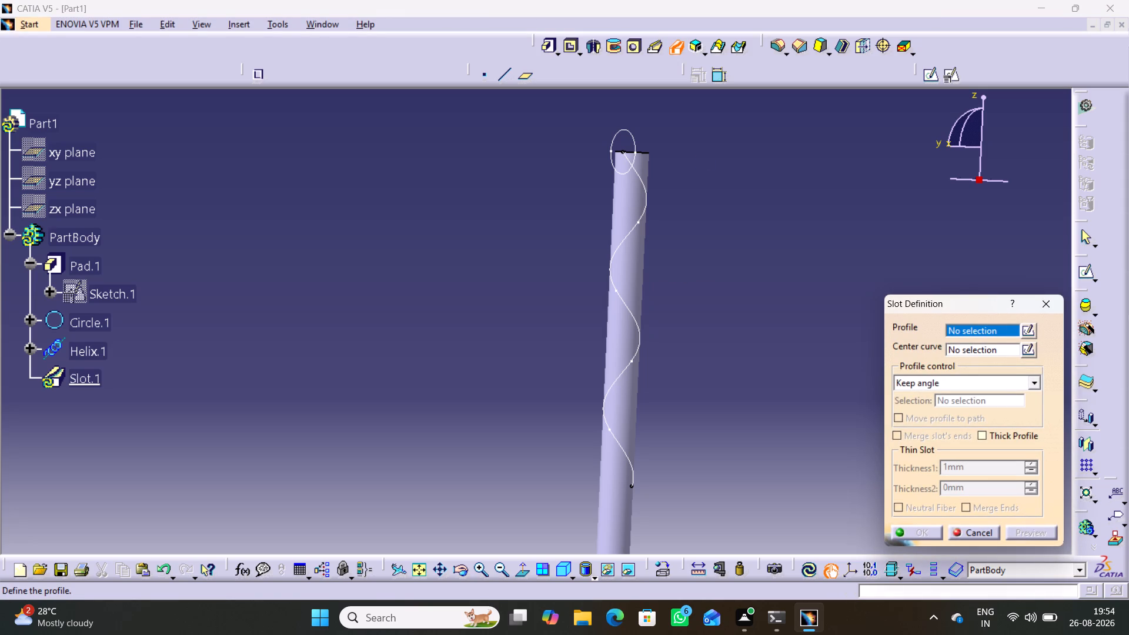
left_click(631, 135)
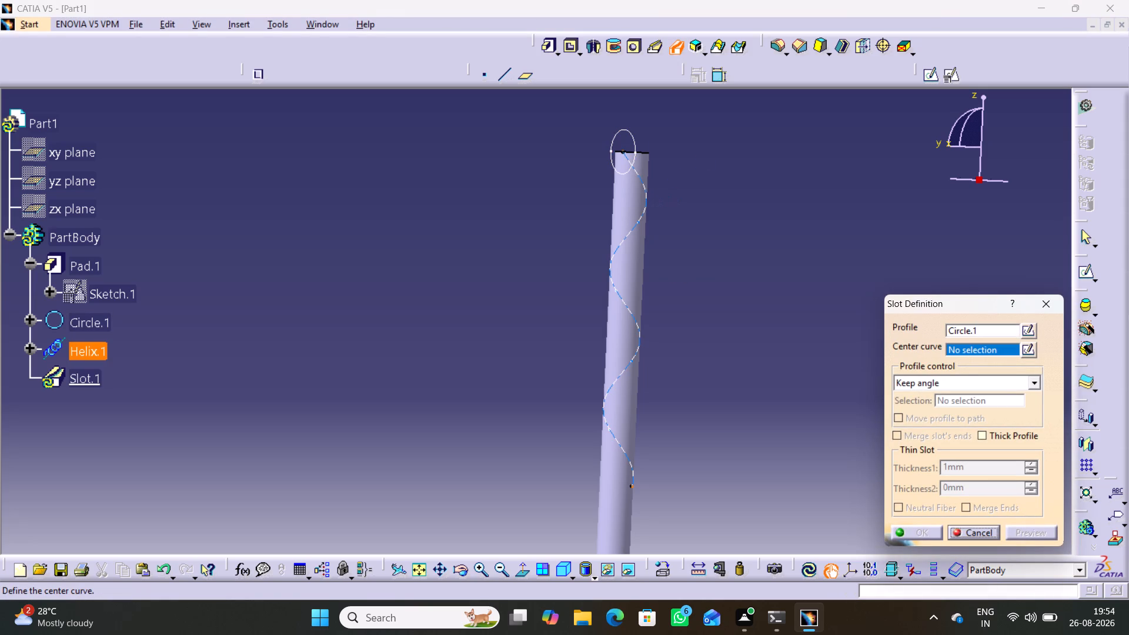
left_click(646, 192)
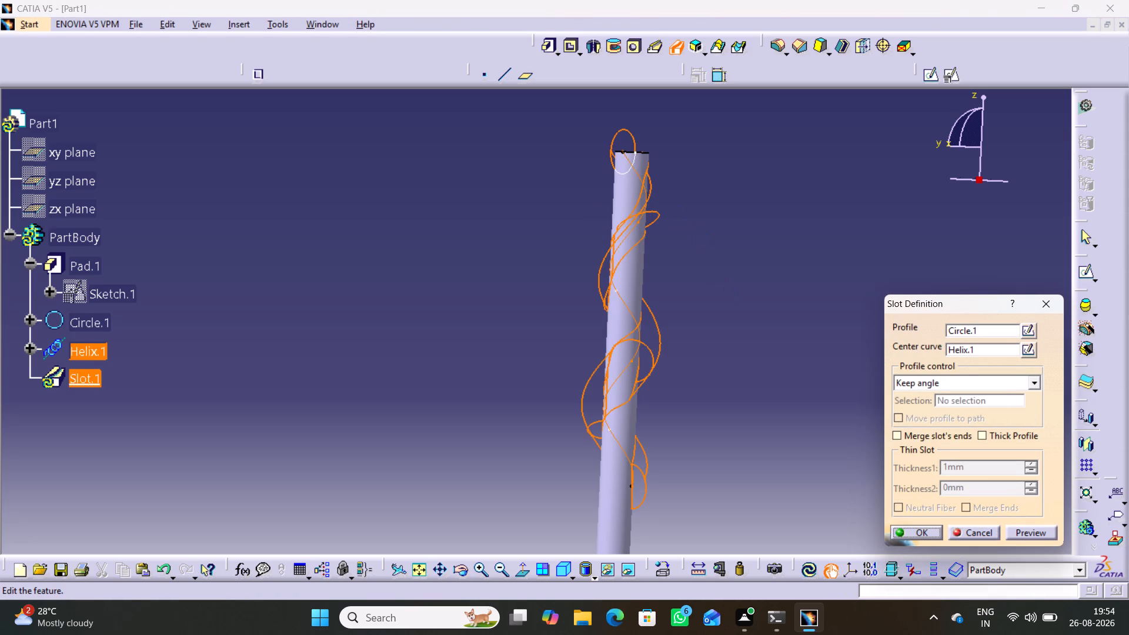
middle_click_drag(732, 356, 666, 379)
right_click_drag(732, 356, 666, 379)
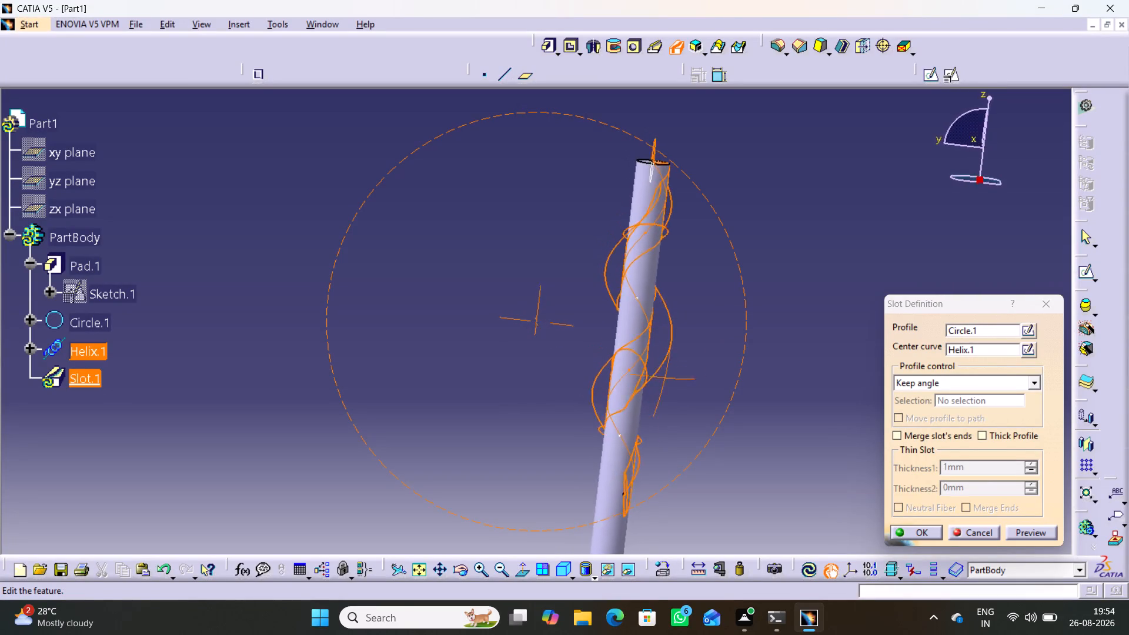
middle_click_drag(666, 379, 696, 322)
right_click_drag(666, 379, 696, 322)
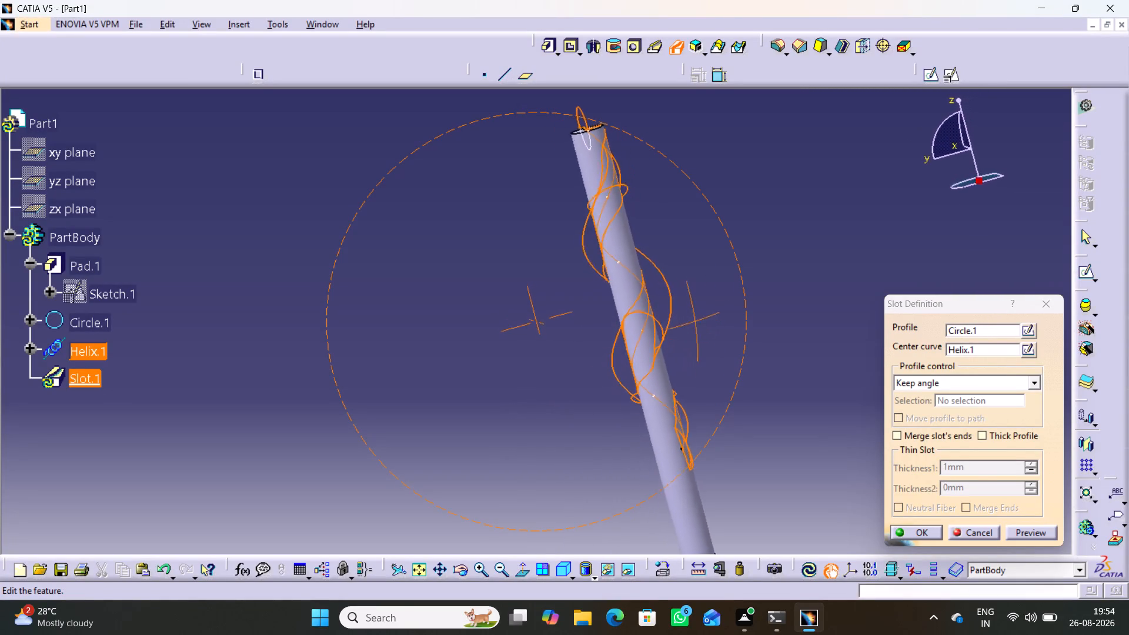
middle_click_drag(696, 322, 706, 405)
right_click_drag(696, 322, 706, 405)
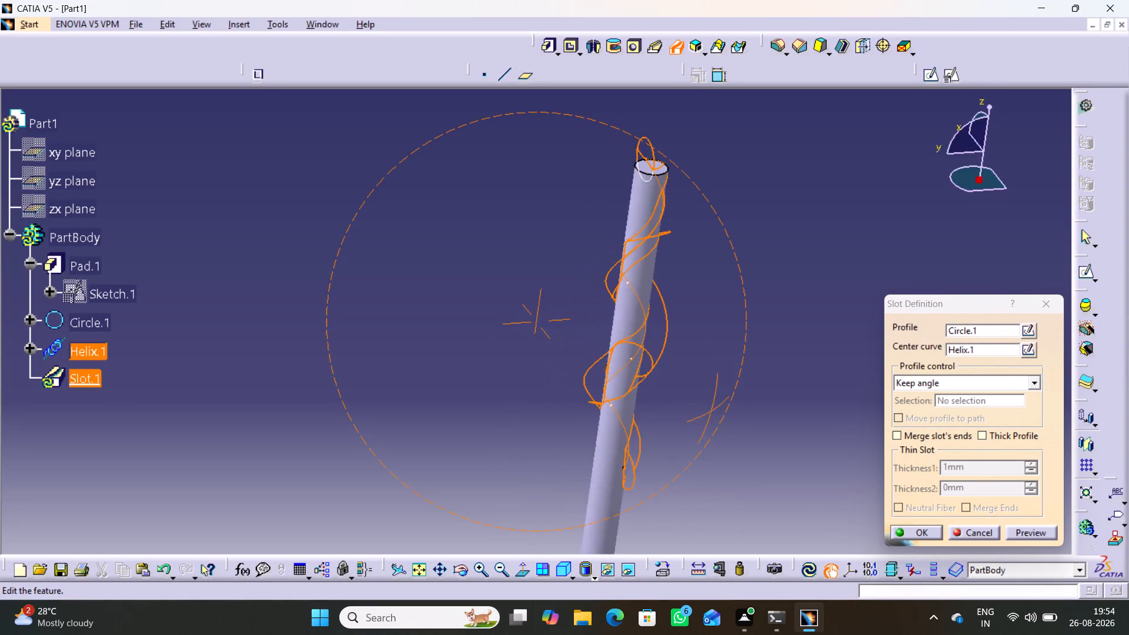
middle_click_drag(706, 405, 706, 390)
right_click_drag(706, 405, 707, 390)
left_click(1030, 531)
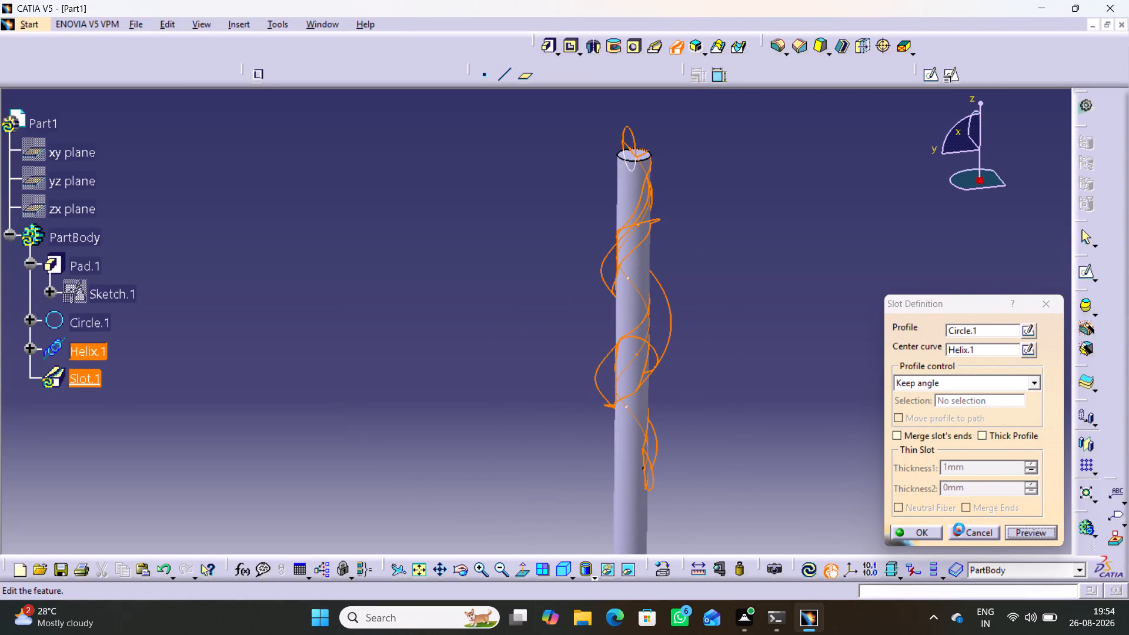
left_click(913, 534)
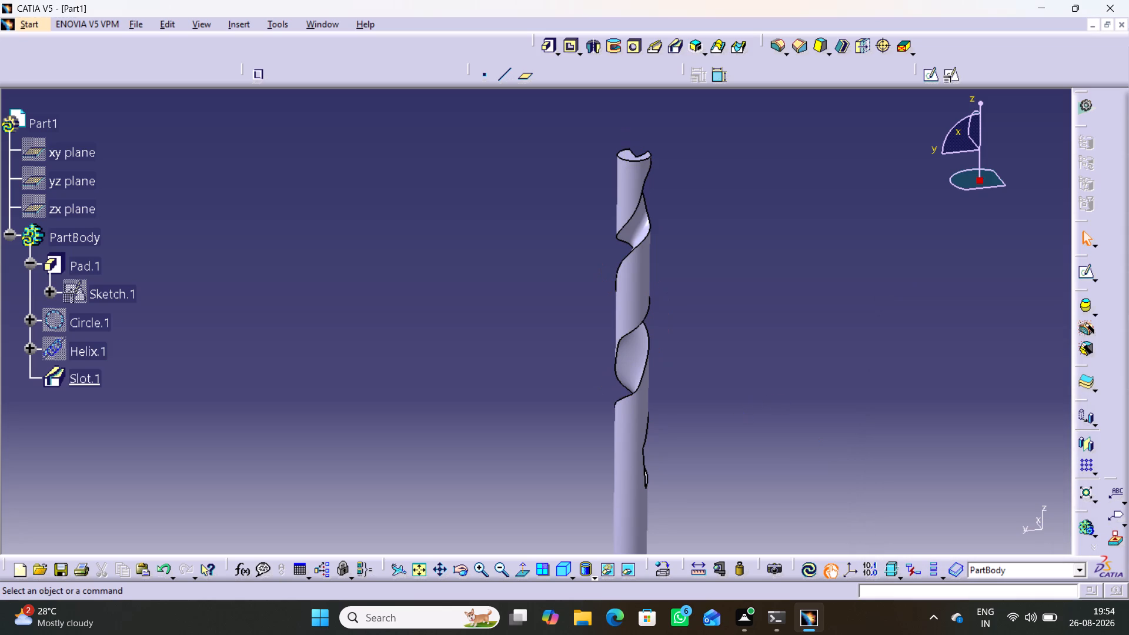
Examine the helical flute along the drill bit from several sides, including its tip and run-out.
middle_click_drag(740, 420, 608, 282)
right_click_drag(740, 420, 608, 282)
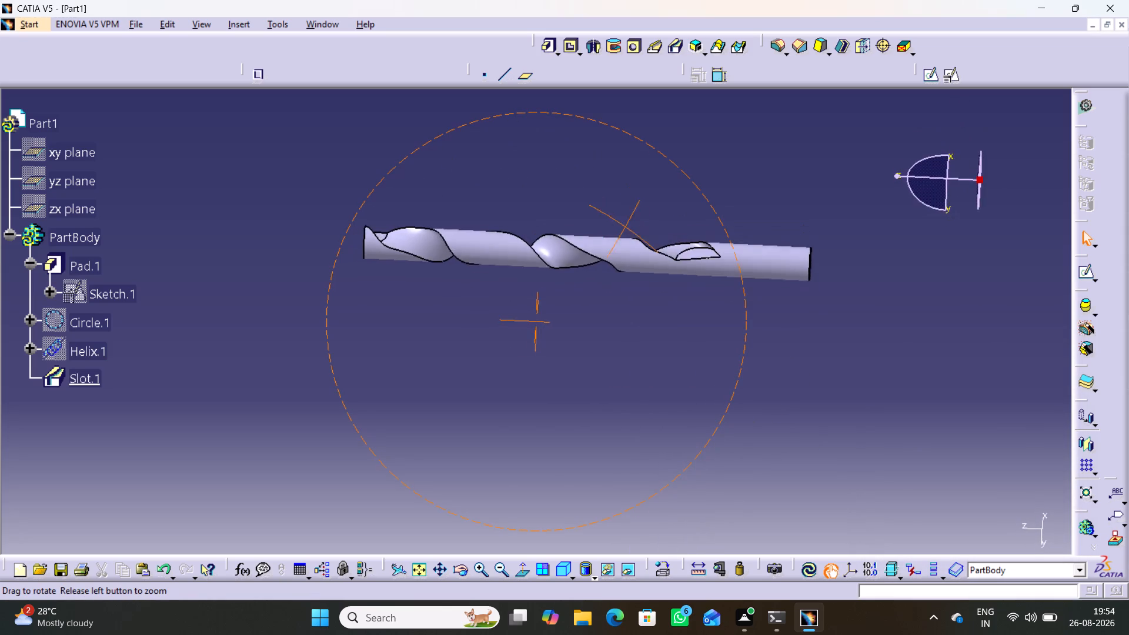
middle_click_drag(608, 282, 593, 342)
right_click_drag(608, 282, 593, 342)
middle_click_drag(653, 352, 660, 357)
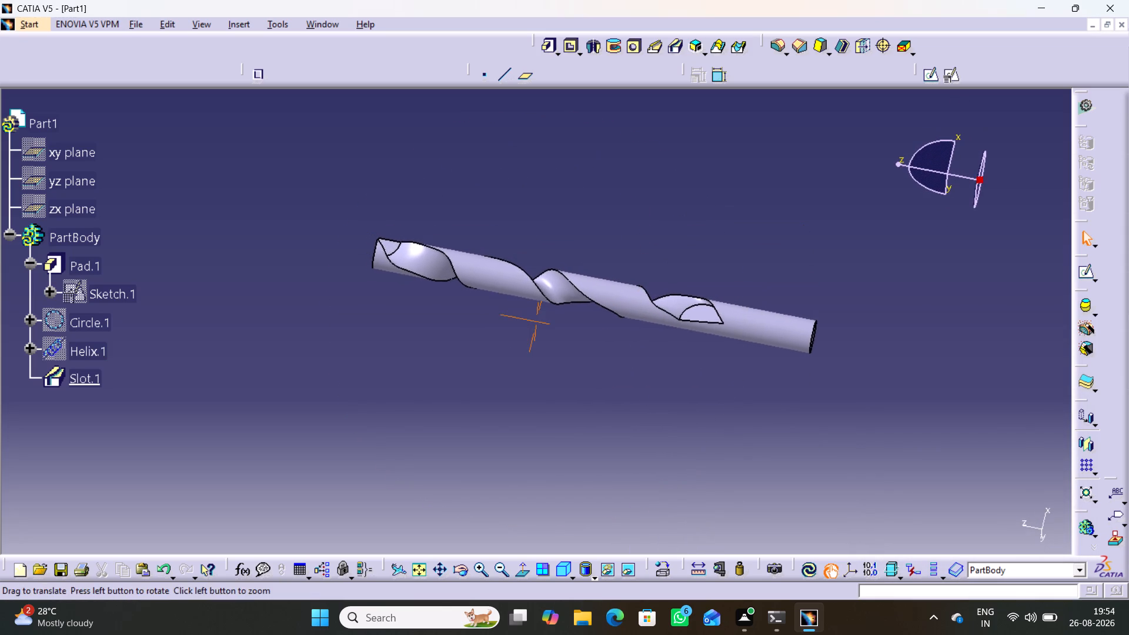
middle_click_drag(660, 357, 676, 359)
right_click_drag(660, 357, 676, 359)
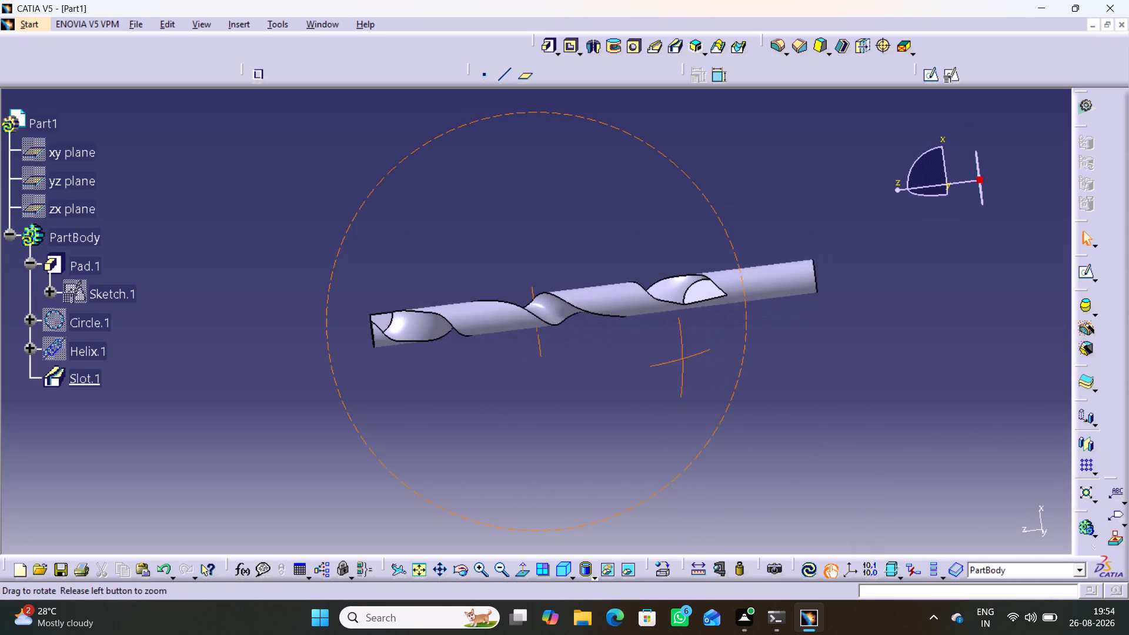
middle_click_drag(676, 359, 648, 369)
right_click_drag(676, 359, 648, 369)
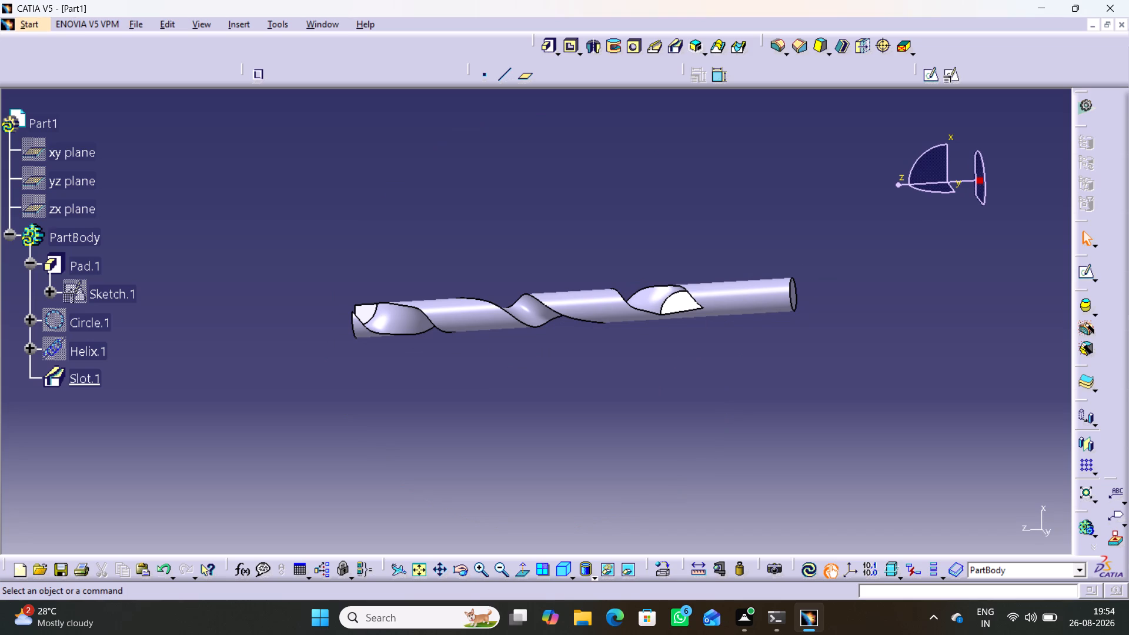
middle_click_drag(684, 385, 673, 390)
right_click_drag(684, 385, 673, 390)
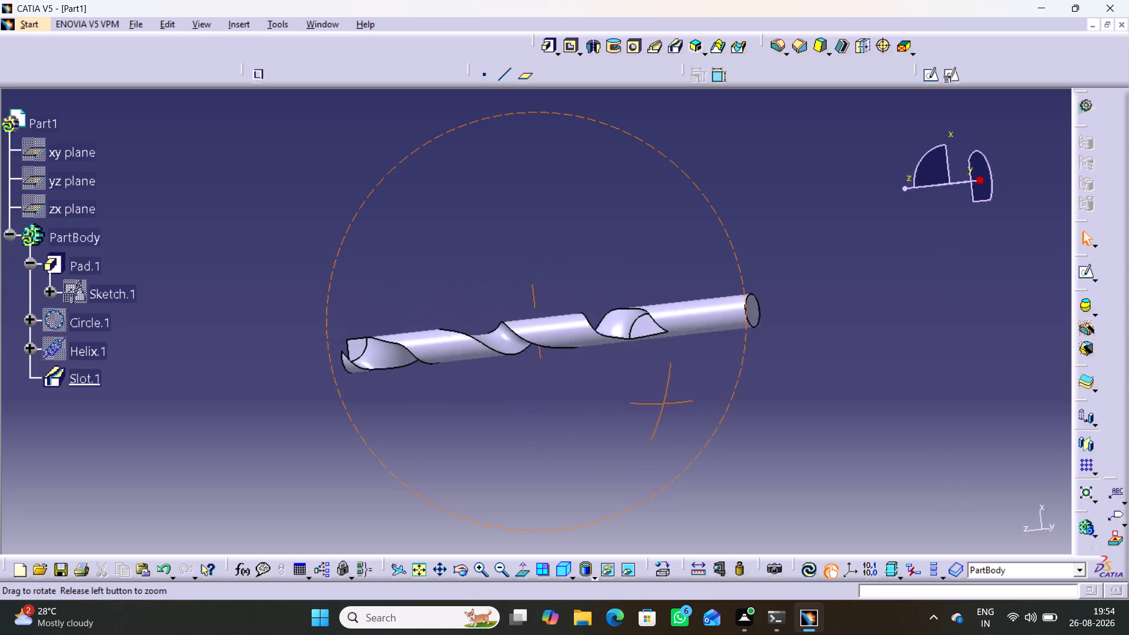
middle_click_drag(673, 390, 695, 440)
right_click_drag(673, 390, 691, 437)
middle_click_drag(405, 412, 649, 256)
right_click_drag(394, 387, 649, 256)
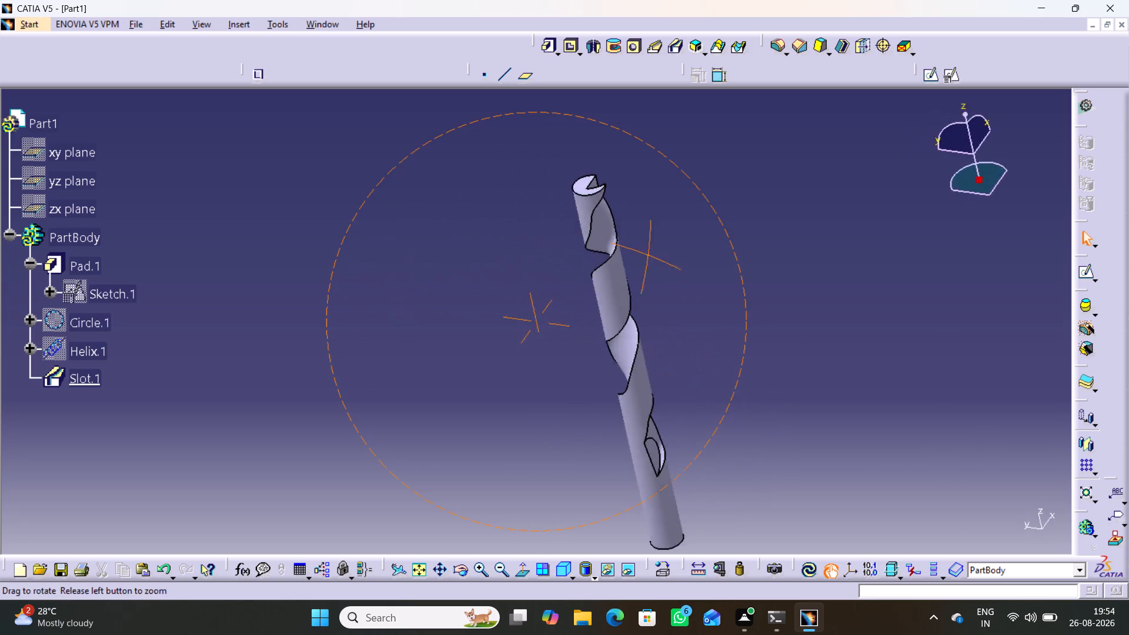
middle_click_drag(649, 256, 388, 362)
right_click_drag(649, 256, 388, 362)
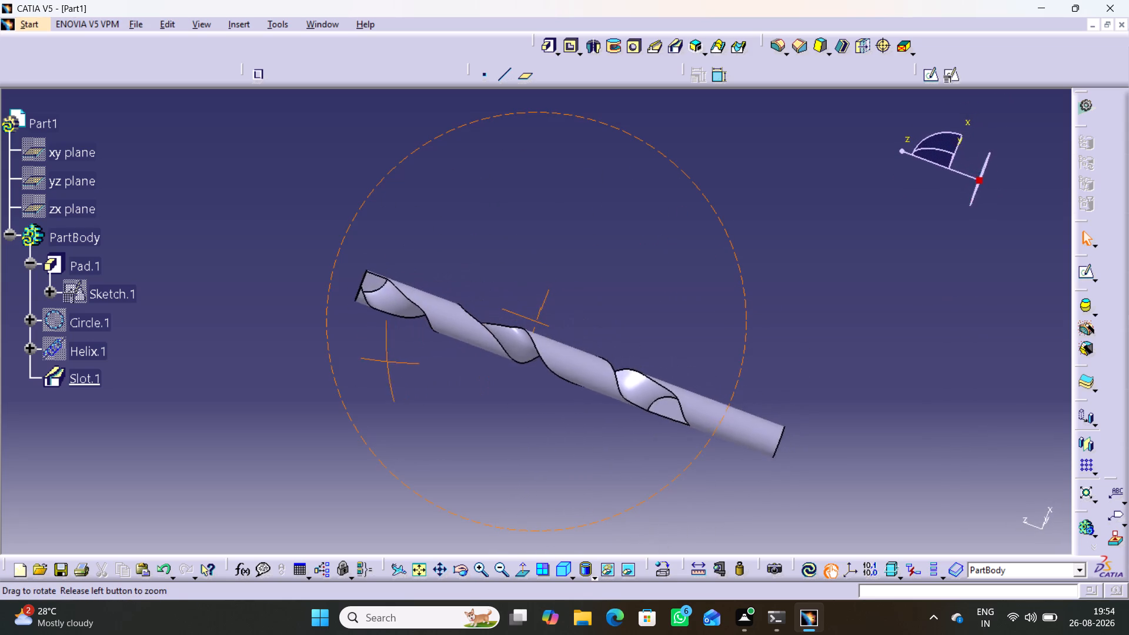
middle_click_drag(388, 362, 400, 334)
right_click_drag(388, 362, 400, 334)
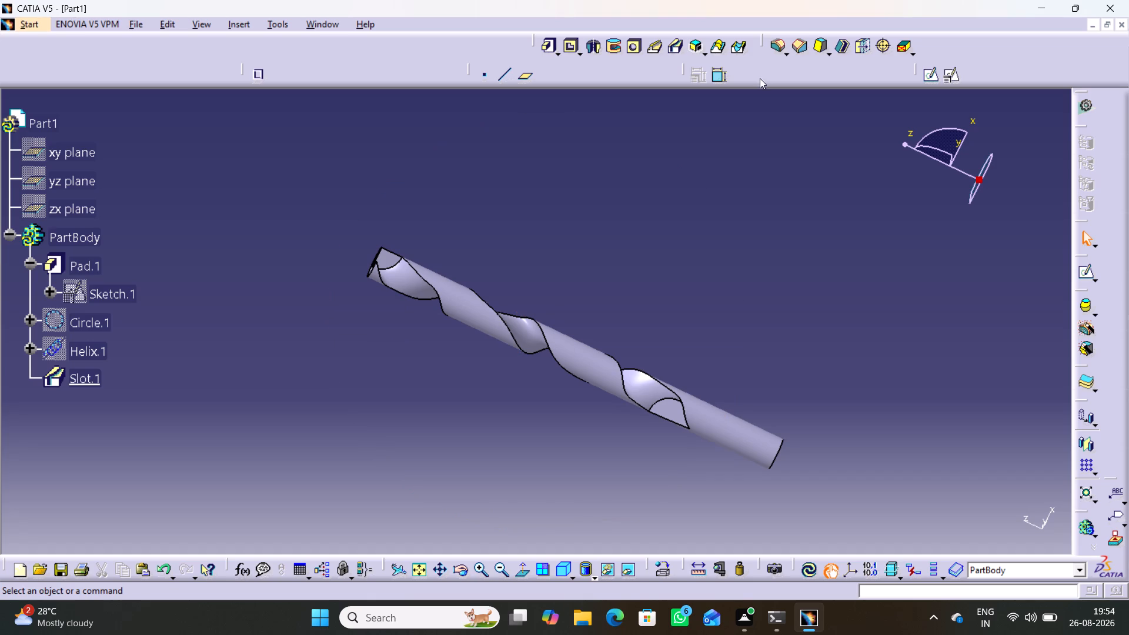
Chamfer the circular edge at the drill bit's fluted end with a length of 3 mm and an angle of 45 degrees.
left_click(807, 45)
middle_click_drag(365, 322, 365, 320)
right_click_drag(365, 320, 437, 251)
middle_click_drag(365, 320, 437, 251)
left_click(445, 209)
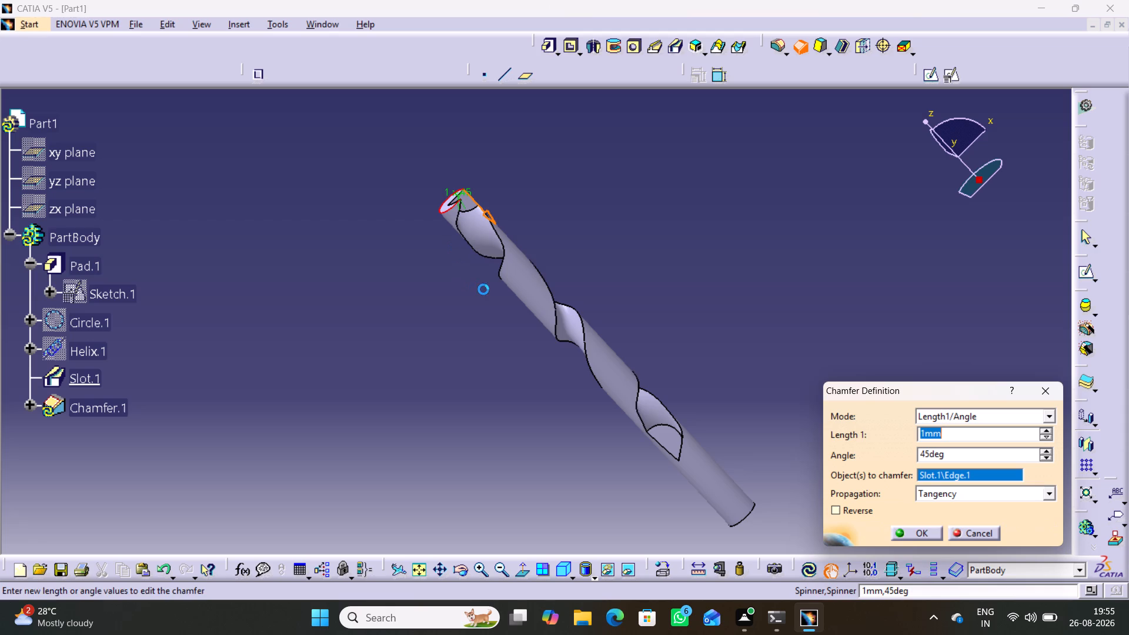
middle_click_drag(656, 284, 582, 264)
right_click_drag(652, 280, 582, 264)
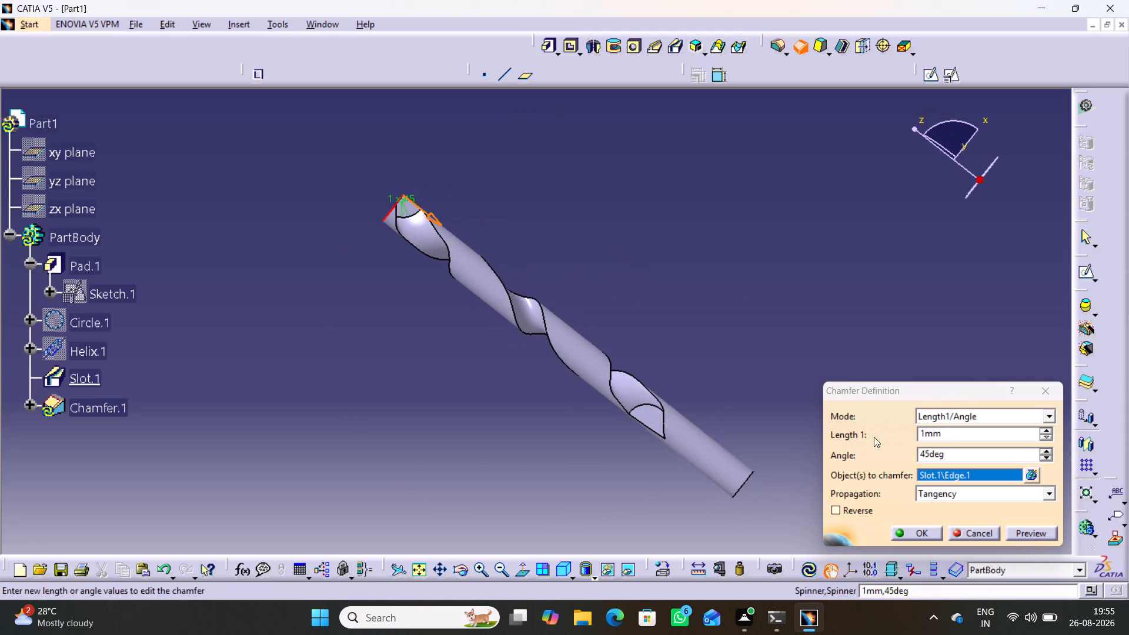
left_click_drag(948, 433, 910, 433)
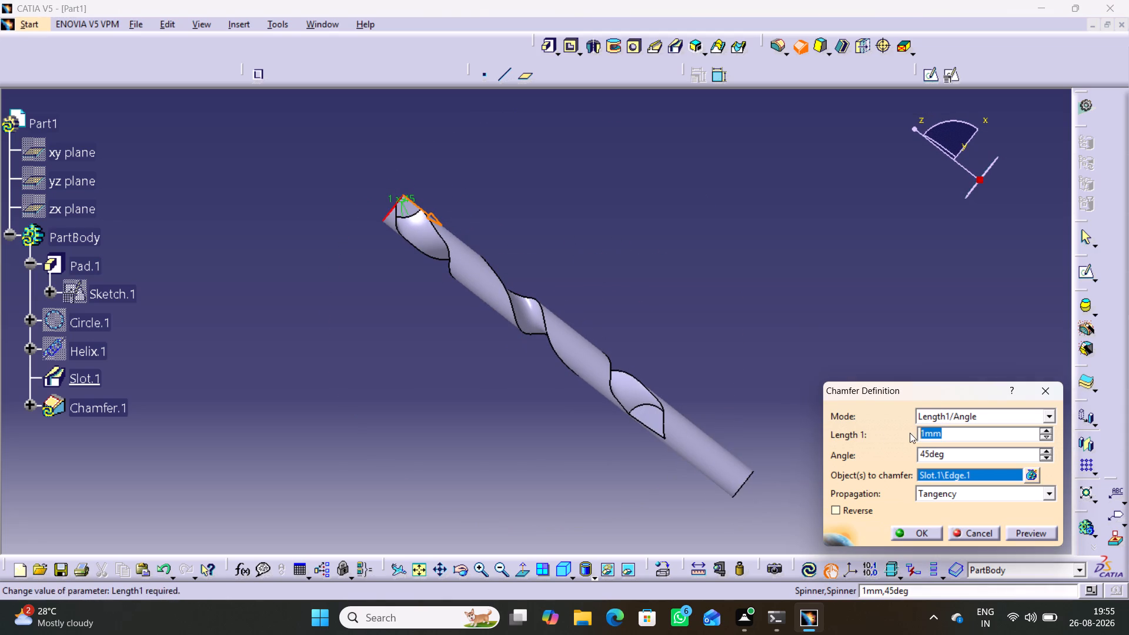
key("3")
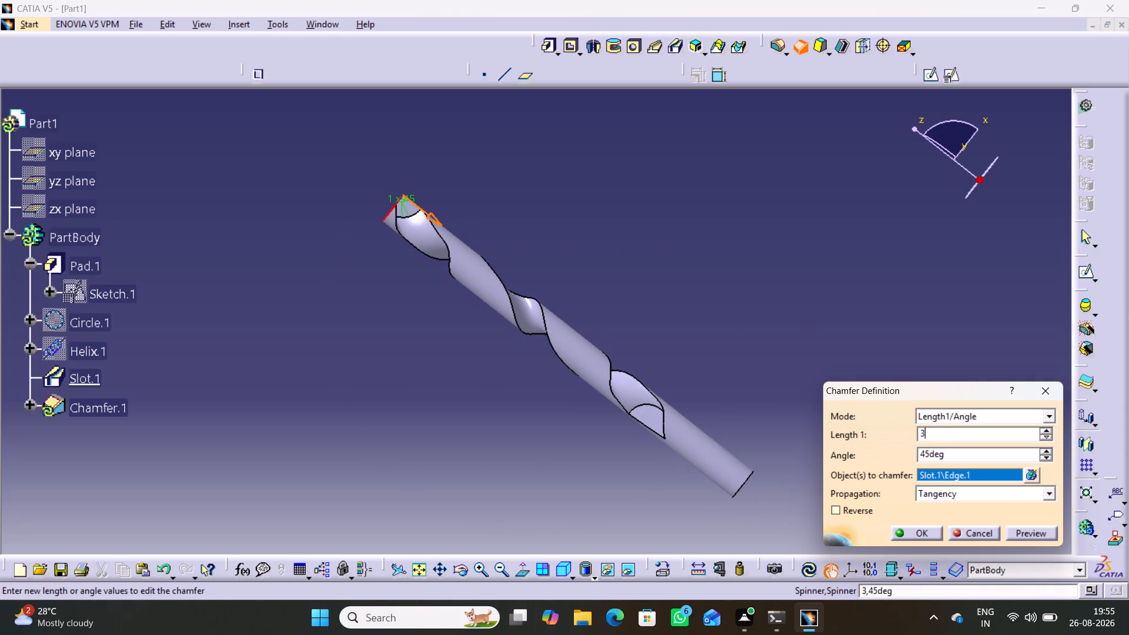
left_click(809, 349)
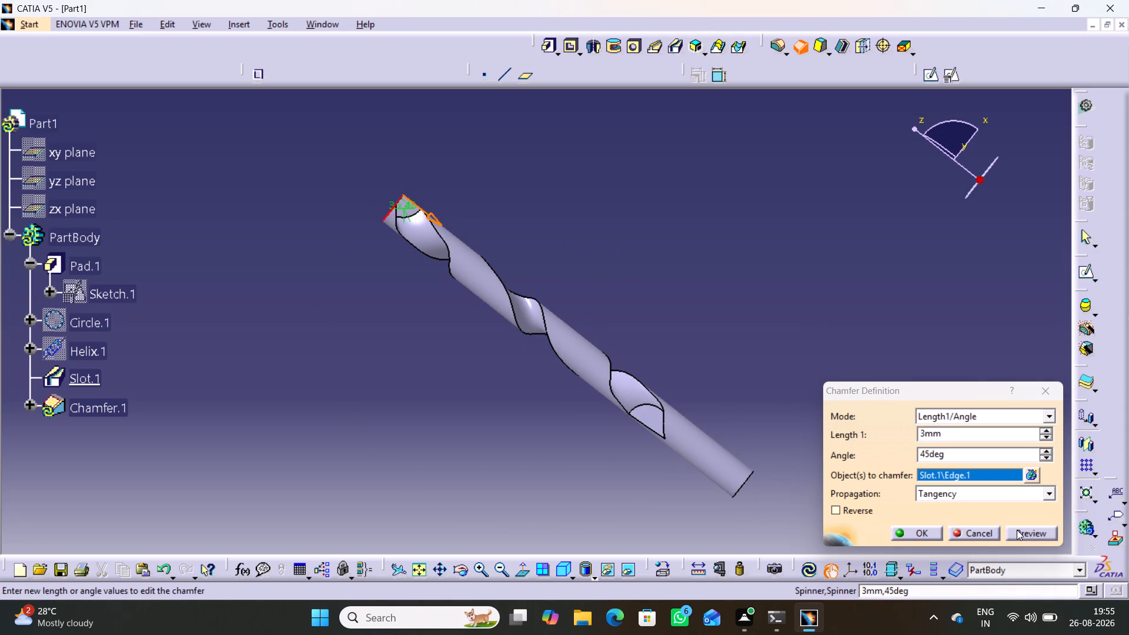
left_click(1017, 530)
middle_click_drag(438, 350, 563, 262)
right_click_drag(438, 350, 563, 262)
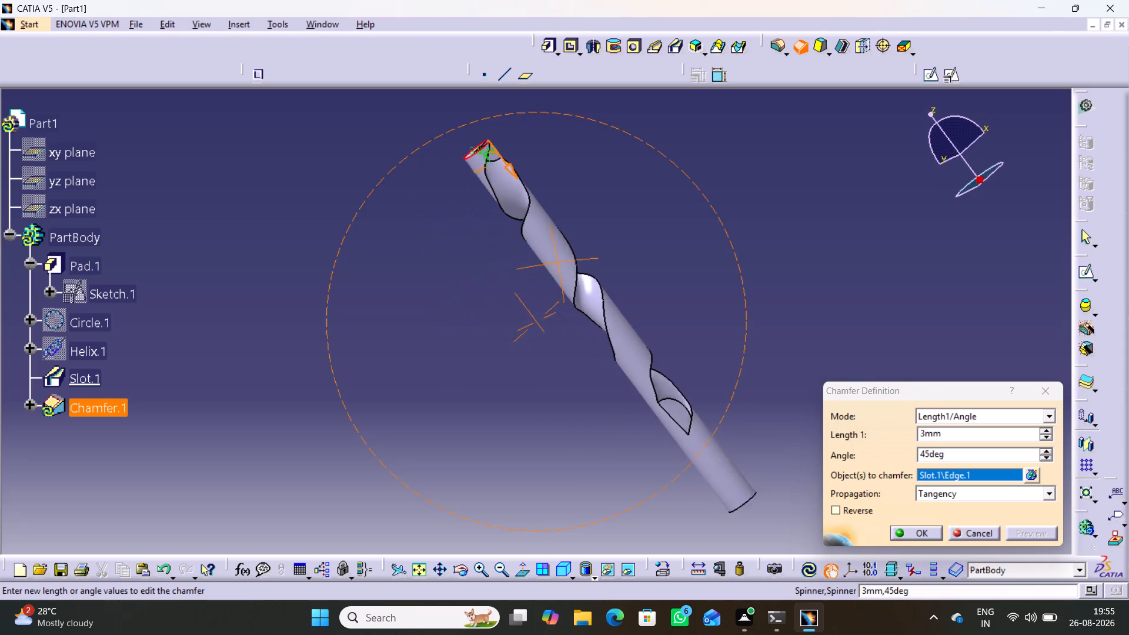
middle_click_drag(563, 262, 573, 261)
right_click_drag(563, 262, 574, 261)
left_click(905, 532)
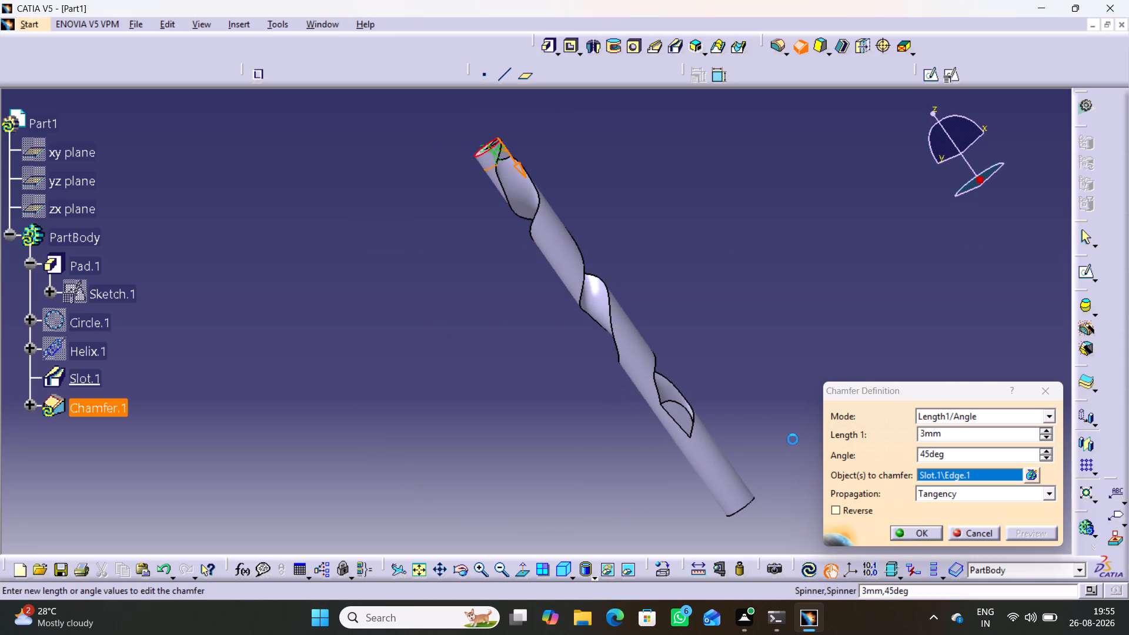
Examine the chamfered tip and the flute of the drill bit from several sides.
left_click(483, 305)
middle_click_drag(483, 305, 598, 279)
right_click_drag(484, 305, 598, 279)
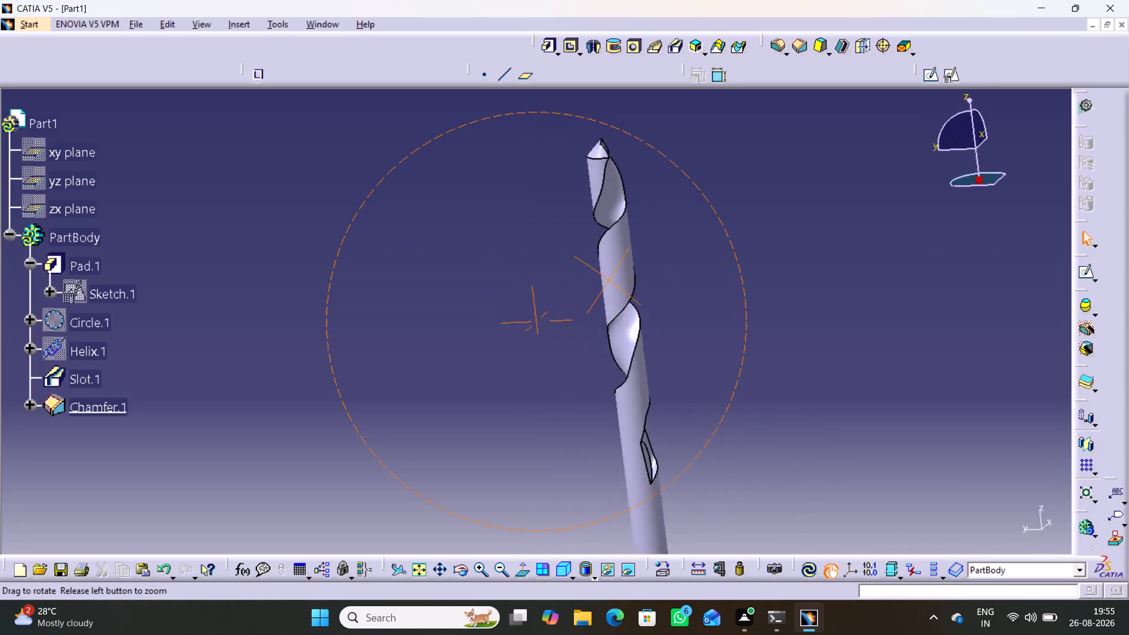
middle_click_drag(598, 279, 310, 334)
right_click_drag(598, 279, 310, 334)
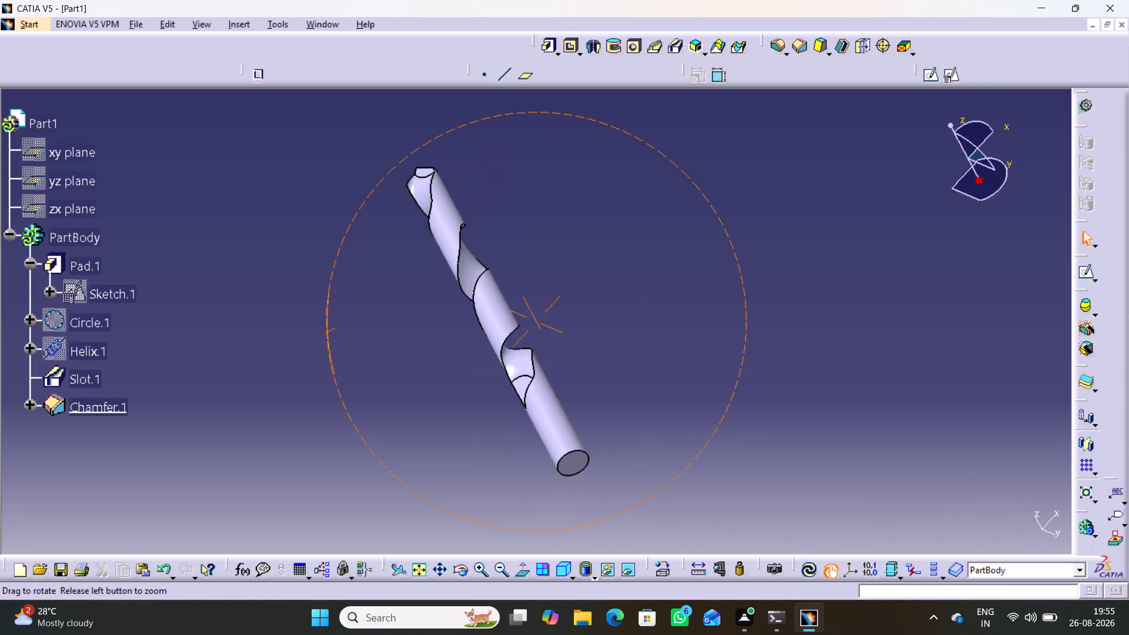
middle_click_drag(310, 334, 400, 410)
right_click_drag(310, 334, 402, 409)
left_click(603, 381)
middle_click_drag(610, 396, 640, 333)
right_click_drag(610, 396, 640, 333)
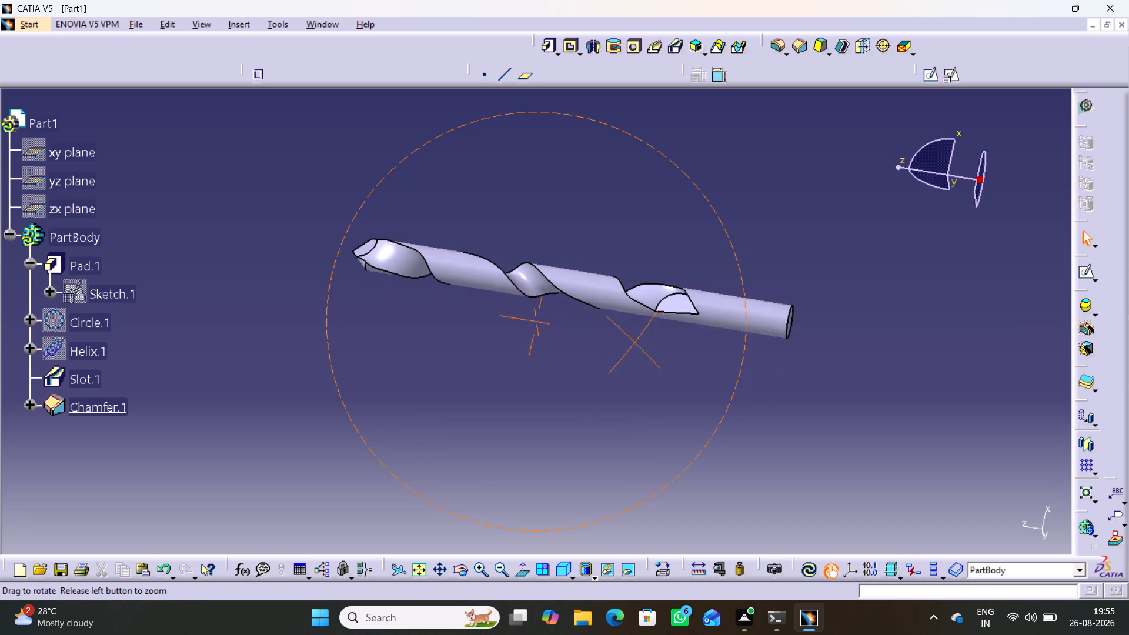
middle_click_drag(640, 333, 658, 341)
right_click_drag(640, 333, 659, 341)
Open the definitions of Pad.1 and Slot.1 in turn to check their parameters, closing each without changes.
double_click(503, 285)
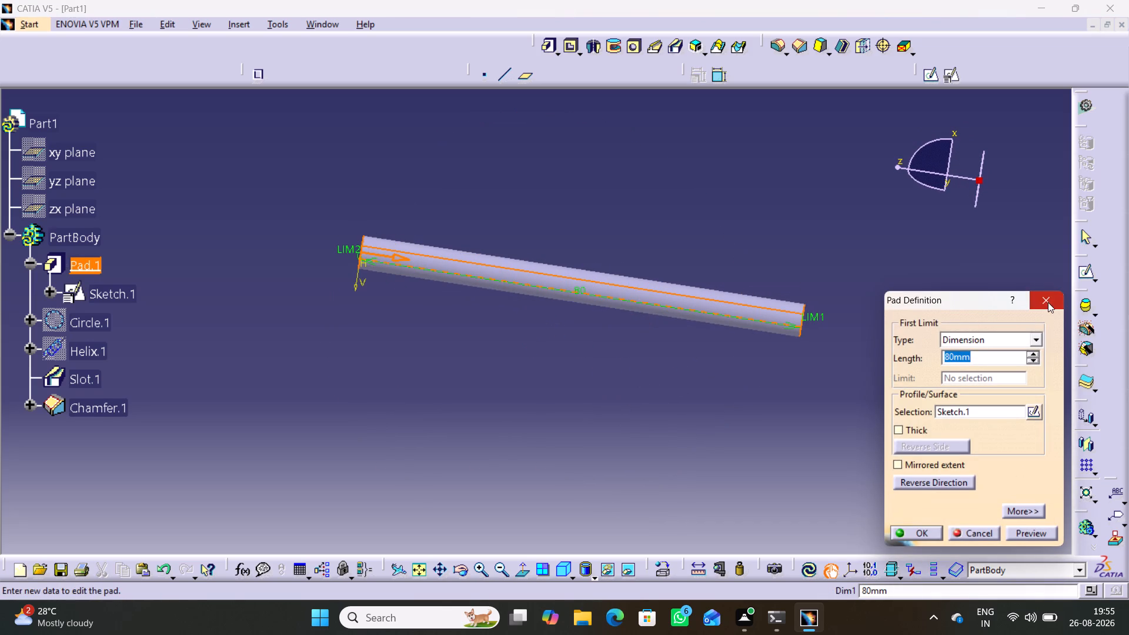
left_click(1048, 302)
left_click(416, 393)
double_click(404, 257)
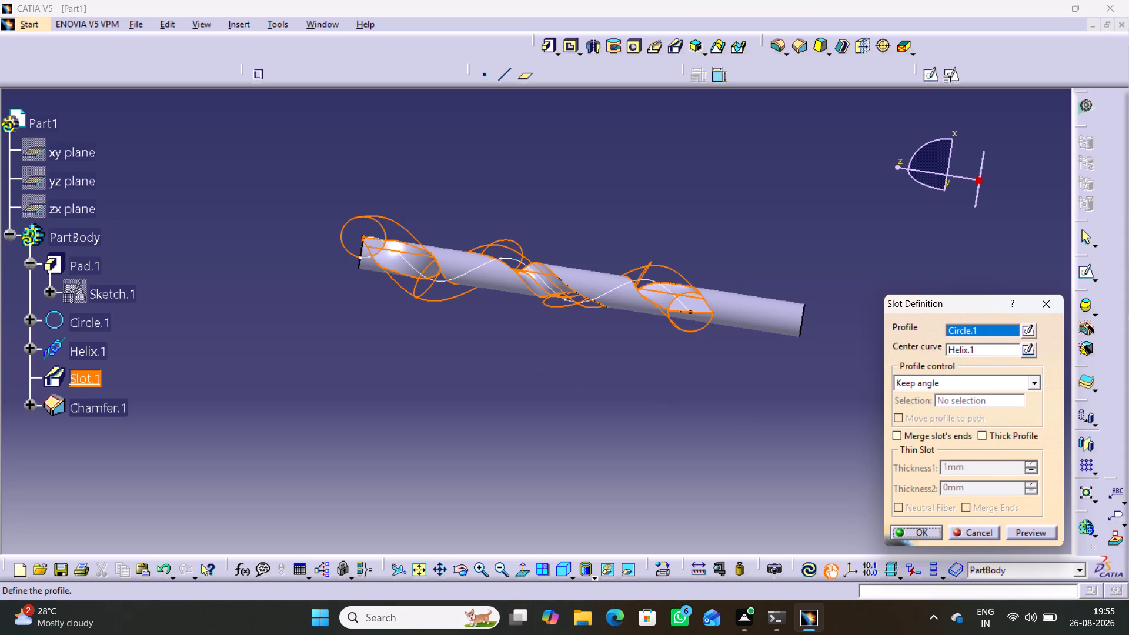
left_click(1046, 301)
left_click(641, 410)
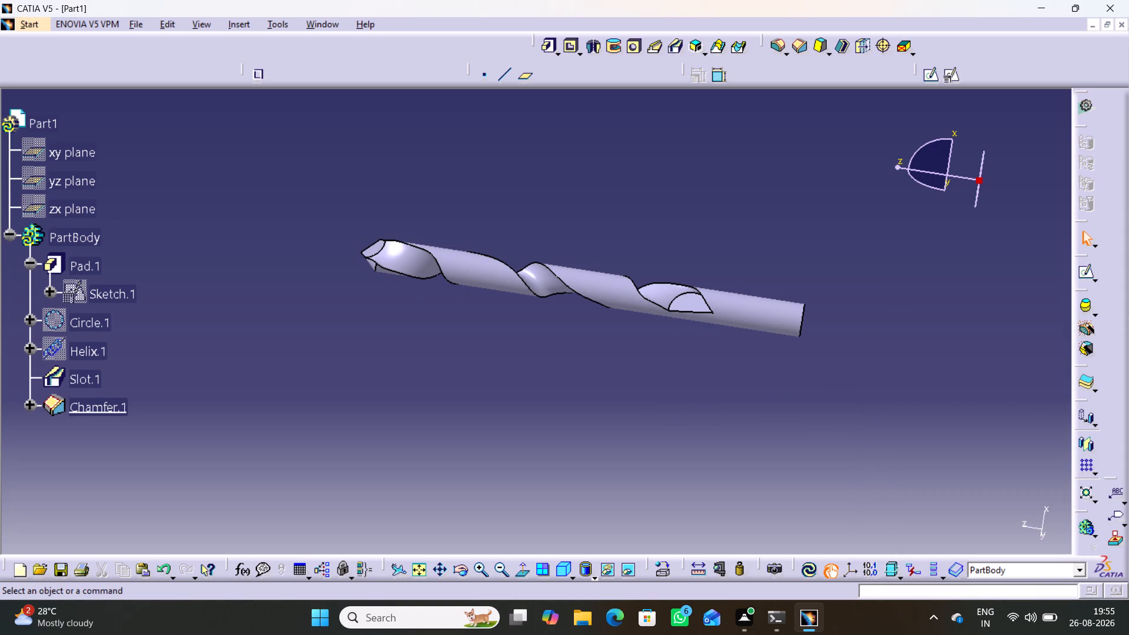
Open the definition of Helix.1 to check its parameters, closing it without changes.
left_click(331, 347)
right_click(78, 349)
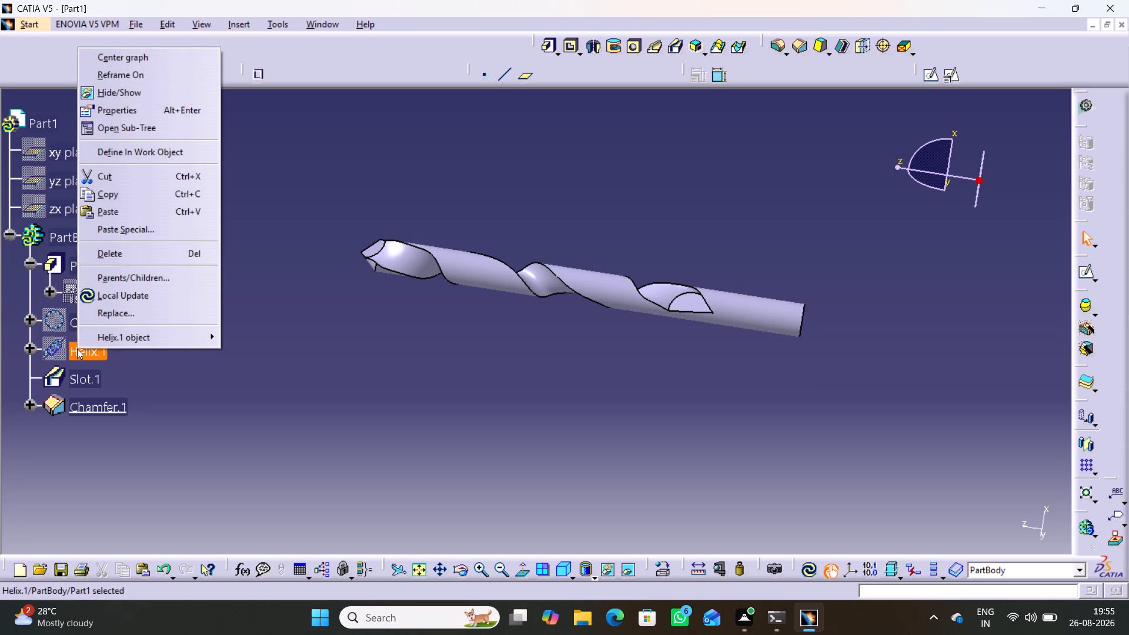
left_click(242, 233)
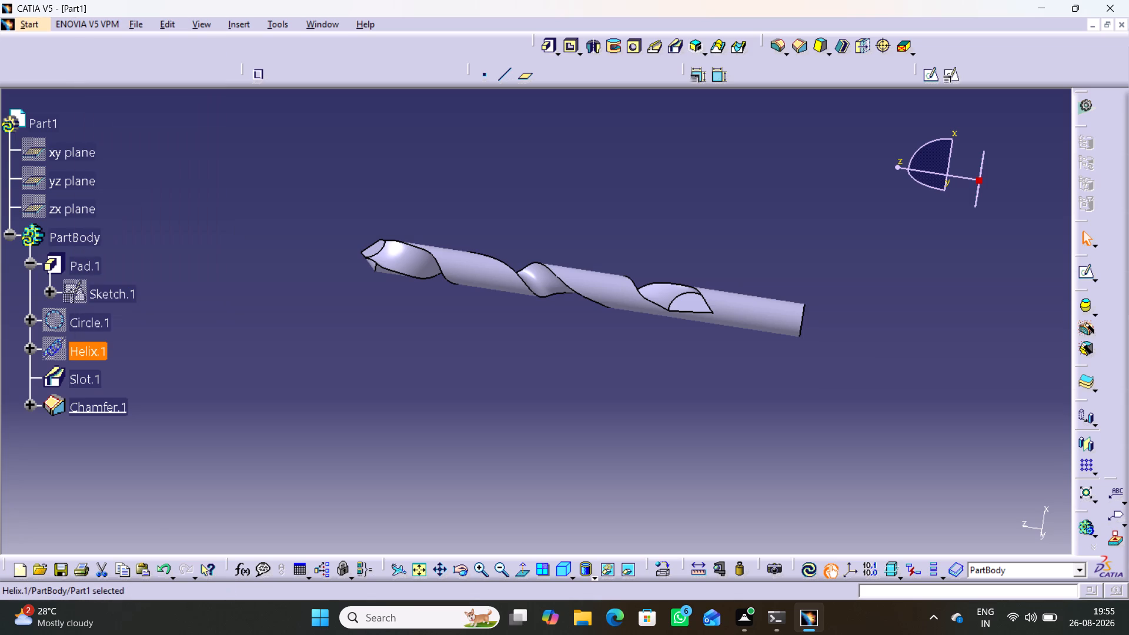
double_click(81, 350)
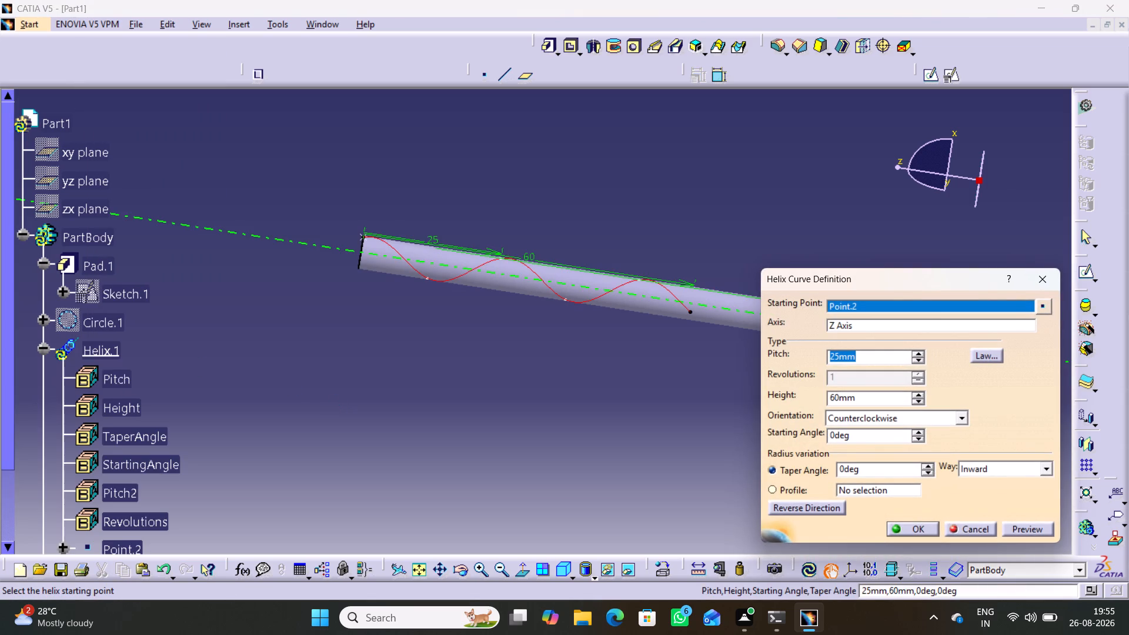
scroll(175, 419, "down", 1)
scroll(111, 389, "down", 3)
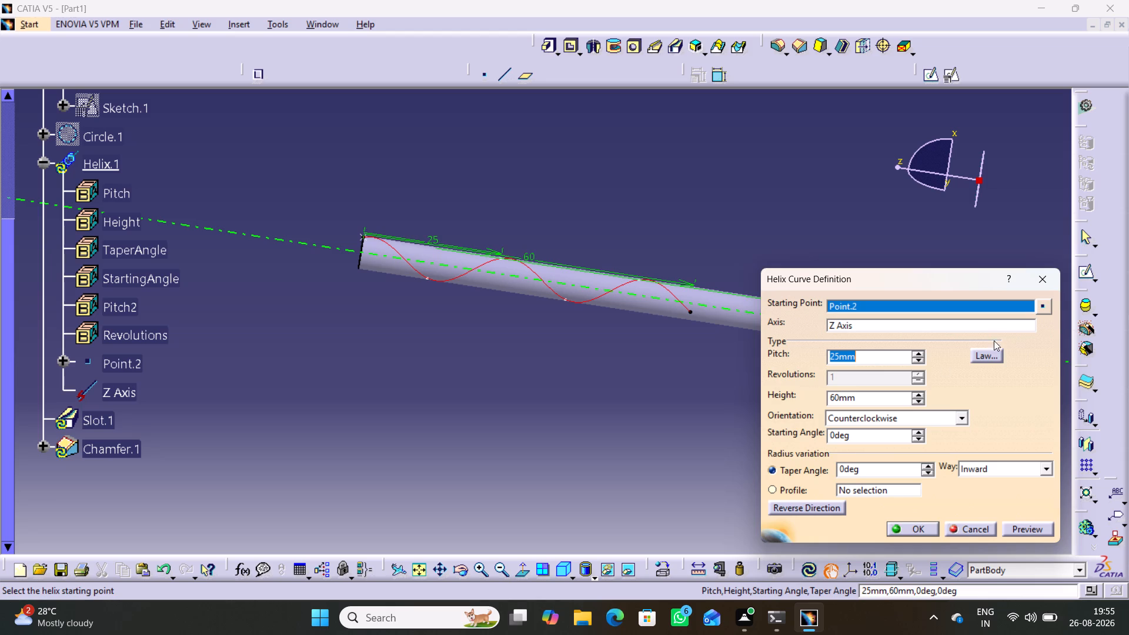
left_click(1037, 282)
Examine the drill bit's existing flute and run-out from several sides.
left_click(471, 383)
middle_click_drag(378, 395, 283, 350)
right_click_drag(376, 390, 283, 350)
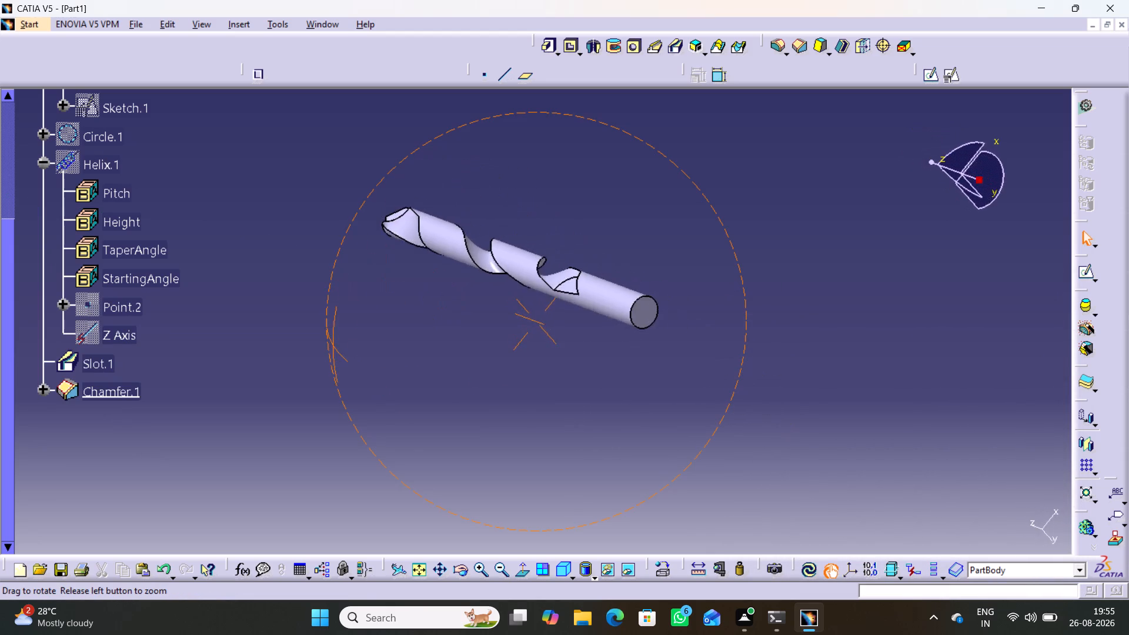
middle_click_drag(283, 350, 392, 245)
right_click_drag(283, 350, 392, 245)
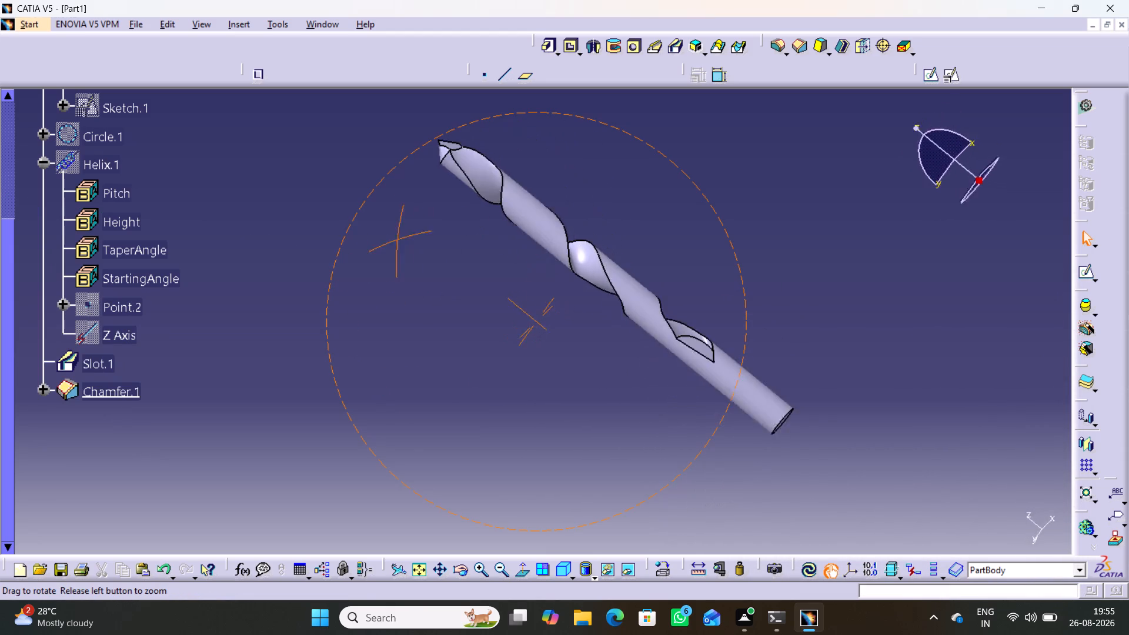
middle_click_drag(392, 245, 462, 208)
right_click_drag(392, 245, 462, 208)
left_click(464, 290)
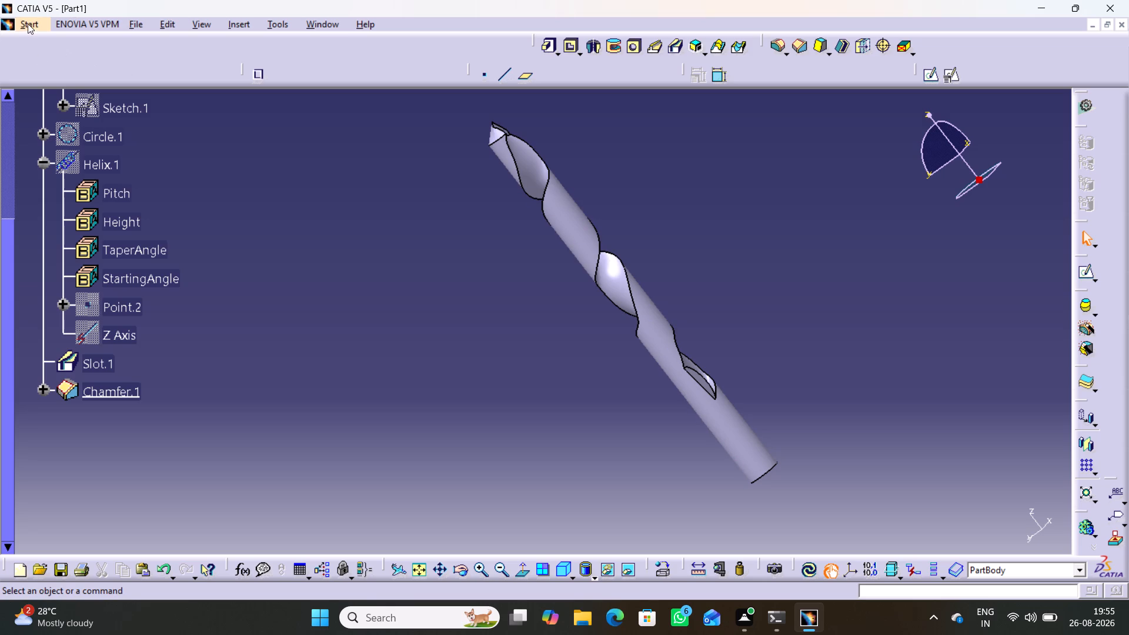
Start a new clockwise helix and create its starting point at coordinates X 3 mm, Y 0 mm, Z 0 mm.
left_click(888, 590)
key("c")
type(":helix")
key("Return")
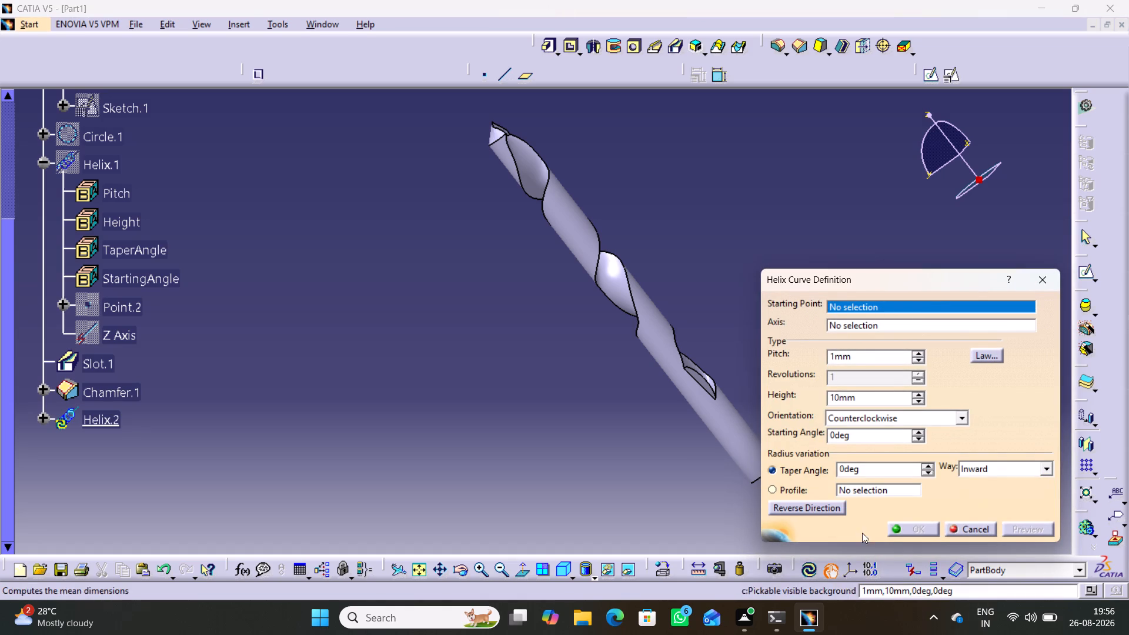
left_click(963, 416)
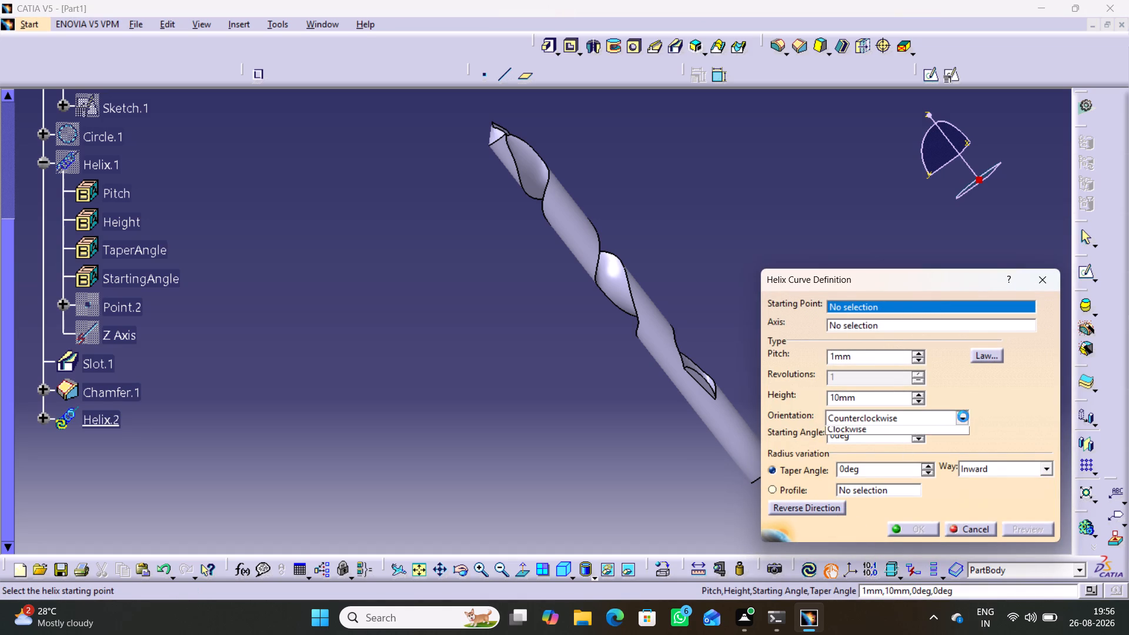
left_click(907, 446)
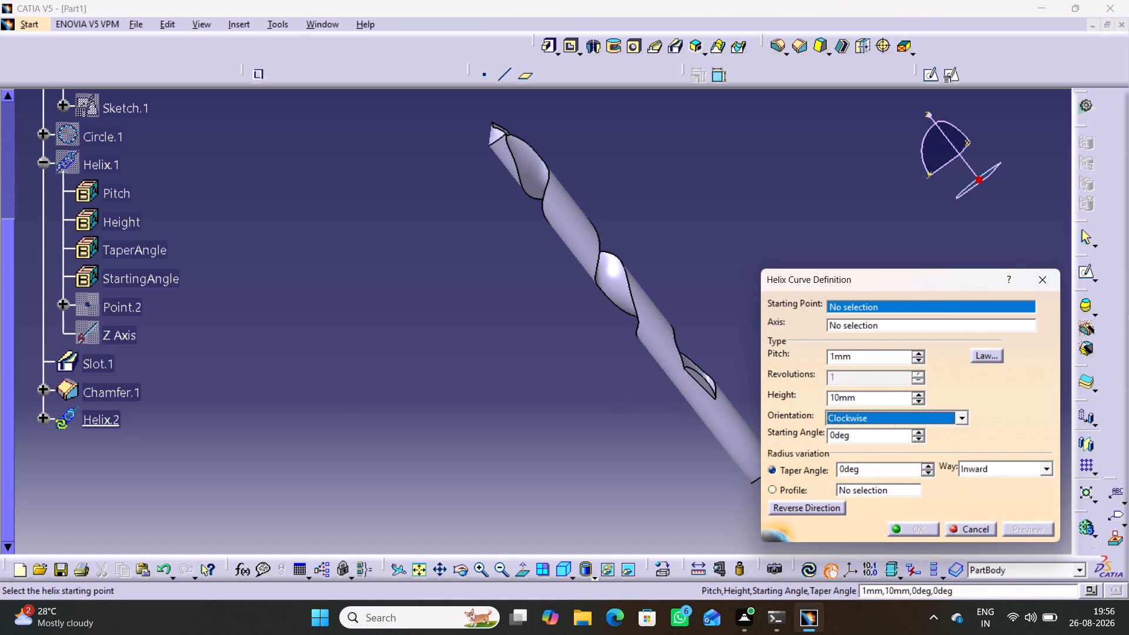
middle_click_drag(432, 286, 527, 208)
right_click_drag(432, 286, 527, 208)
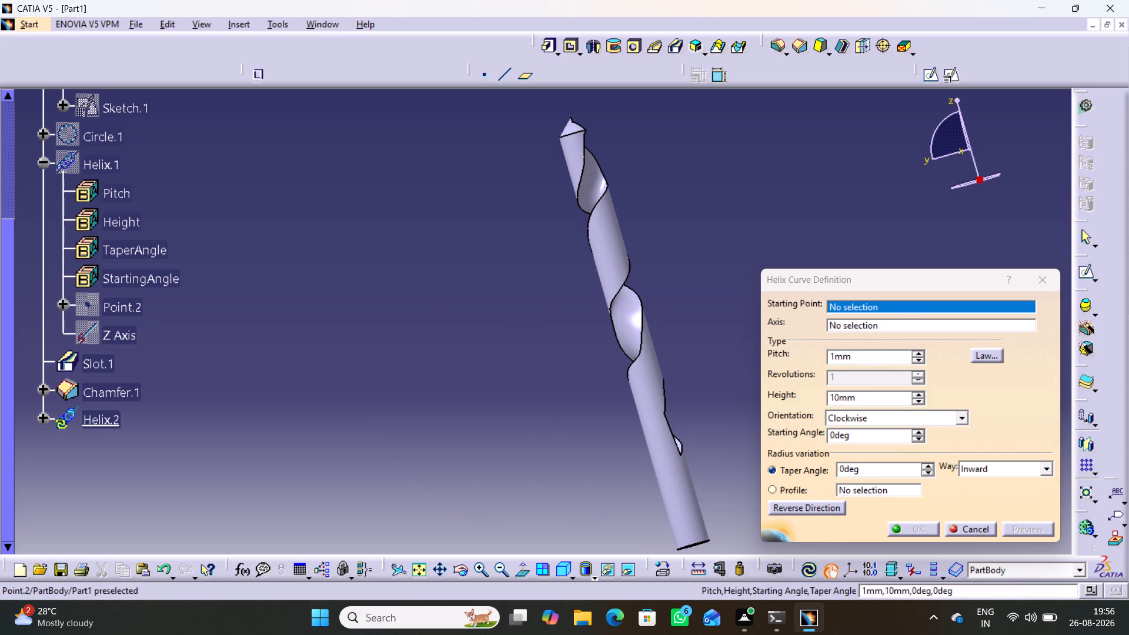
left_click(62, 302)
left_click(64, 305)
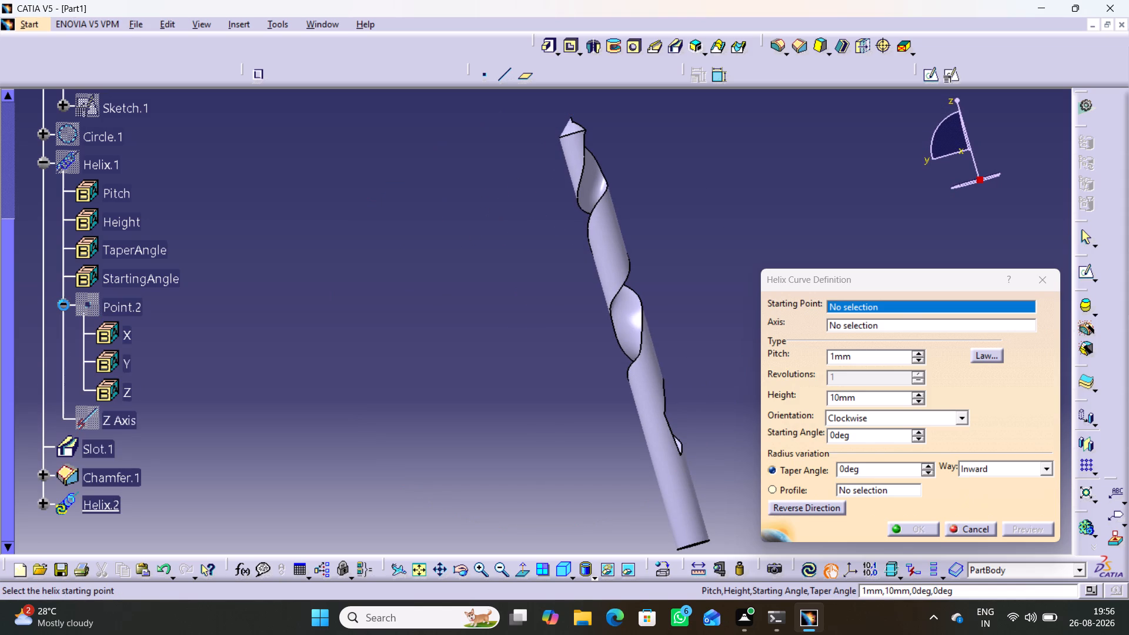
left_click(42, 159)
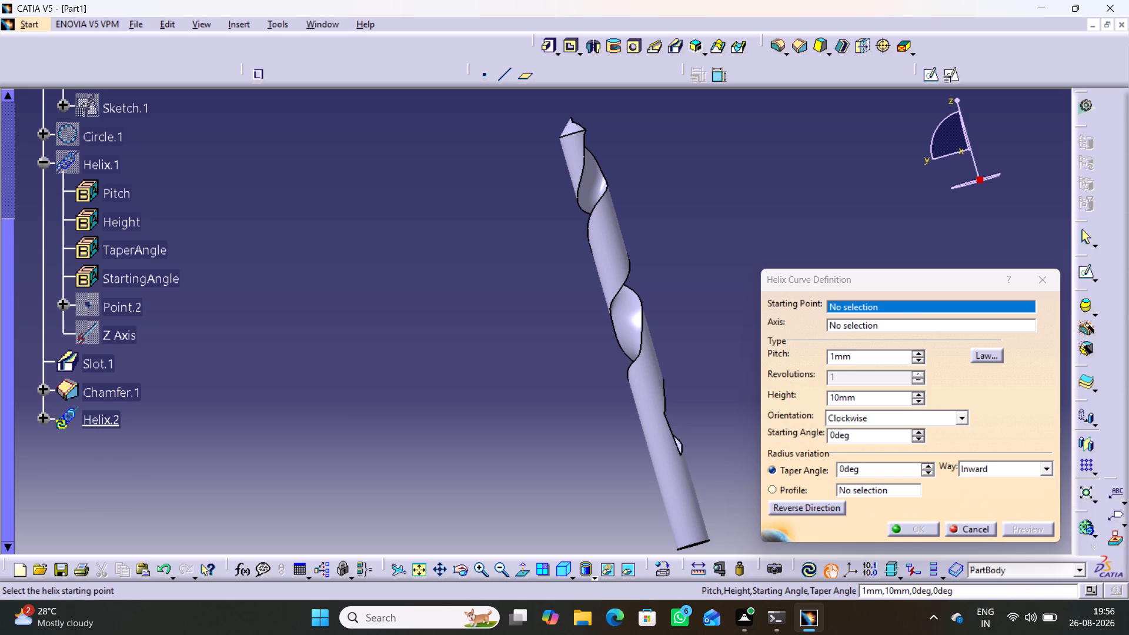
right_click(844, 305)
left_click(888, 313)
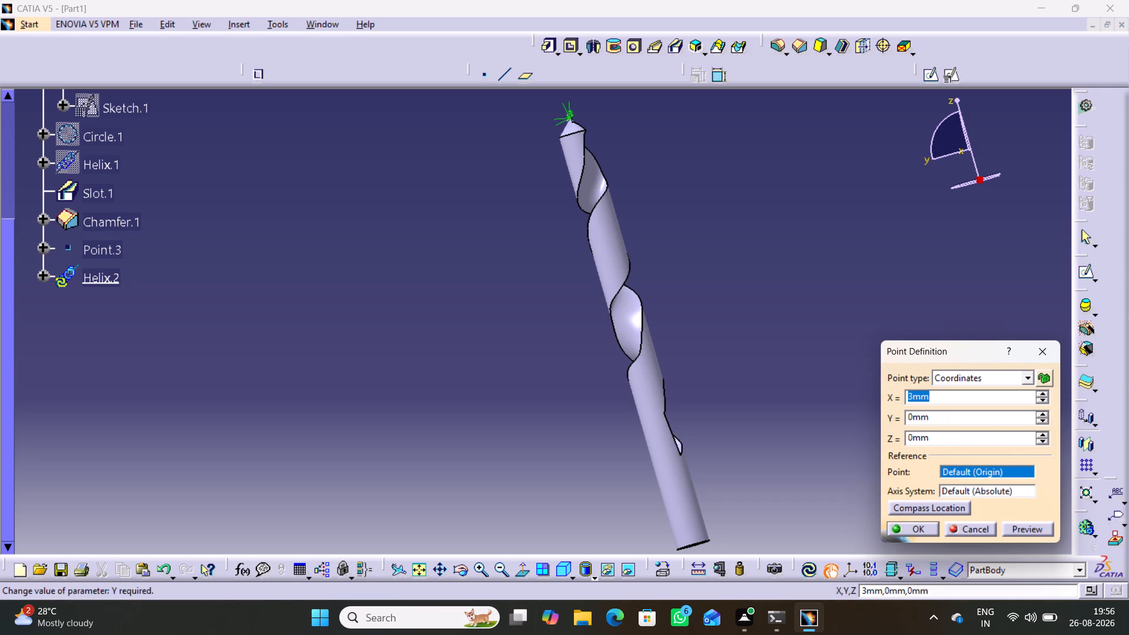
left_click(911, 532)
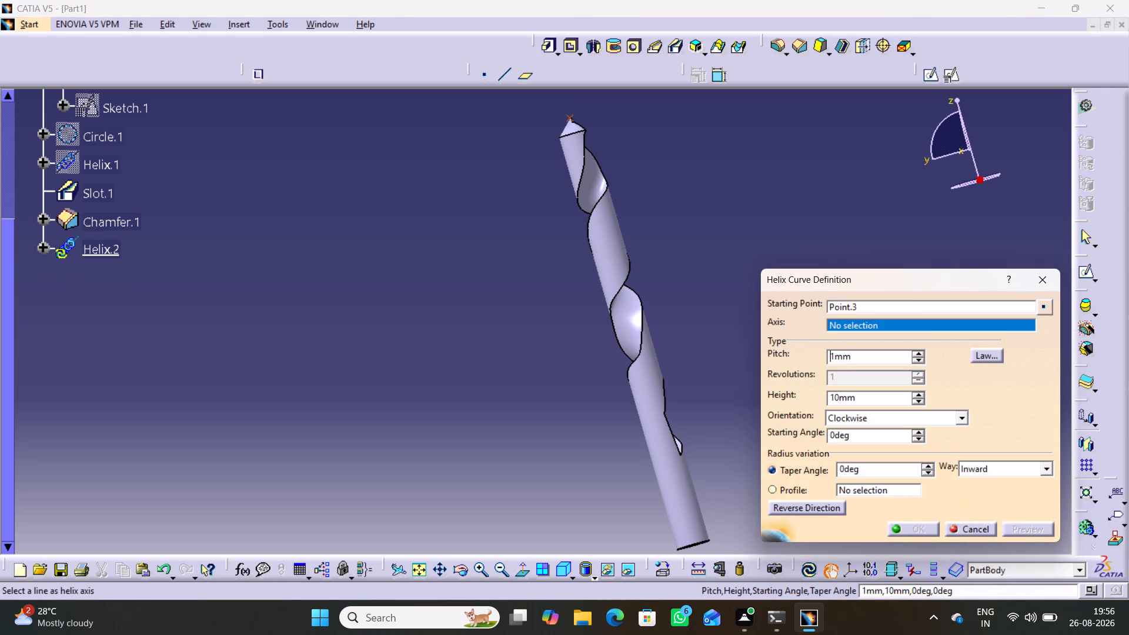
Set the new helix's pitch to 25 mm and height to 60 mm, with the Z axis as its axis.
middle_click_drag(664, 190, 539, 309)
right_click_drag(663, 190, 539, 309)
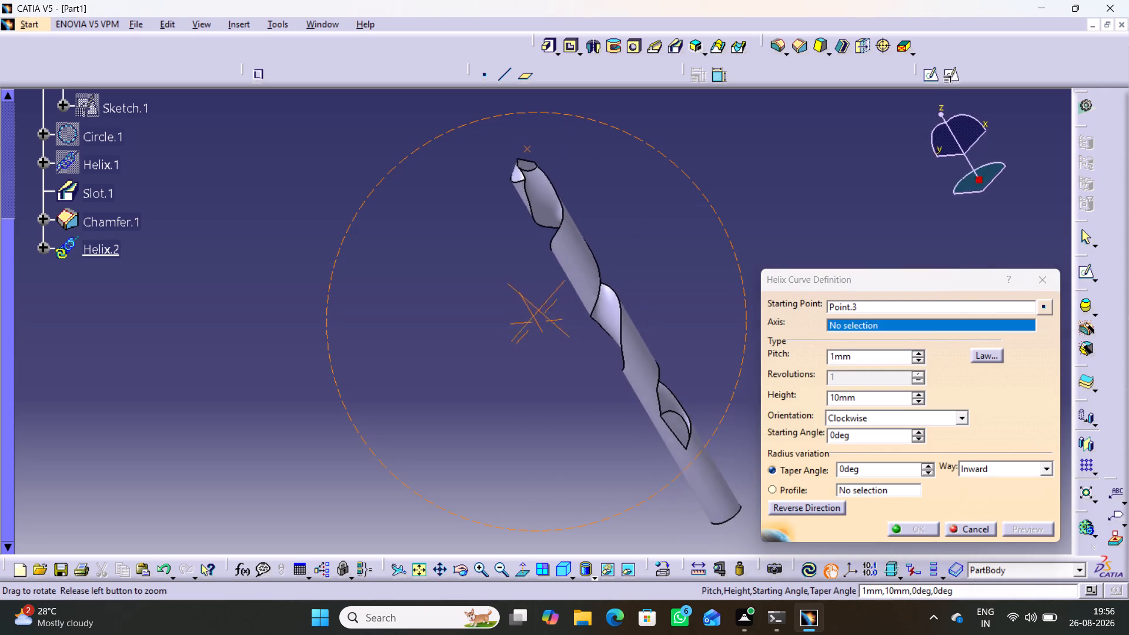
middle_click_drag(539, 309, 589, 281)
right_click_drag(539, 309, 589, 281)
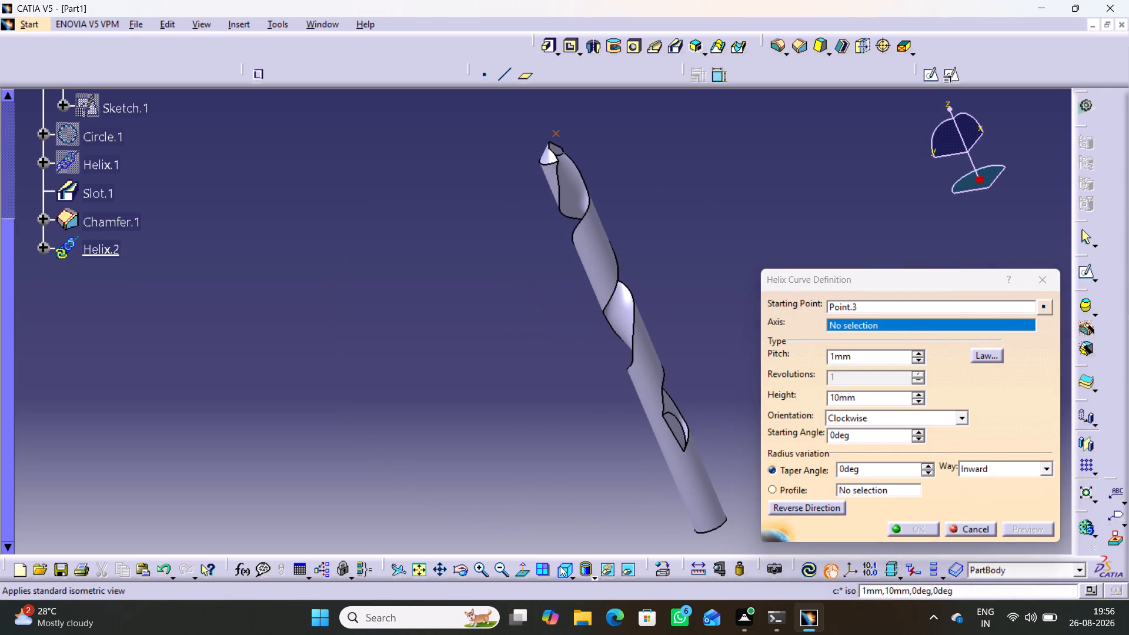
left_click(560, 566)
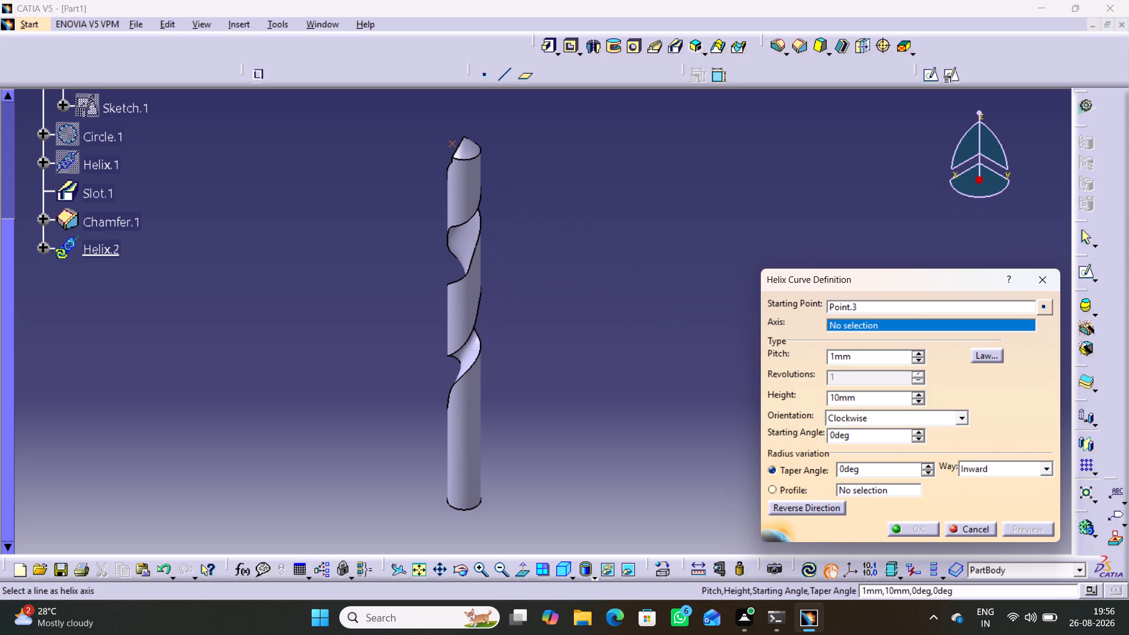
left_click_drag(856, 358, 817, 355)
type("25")
left_click(654, 309)
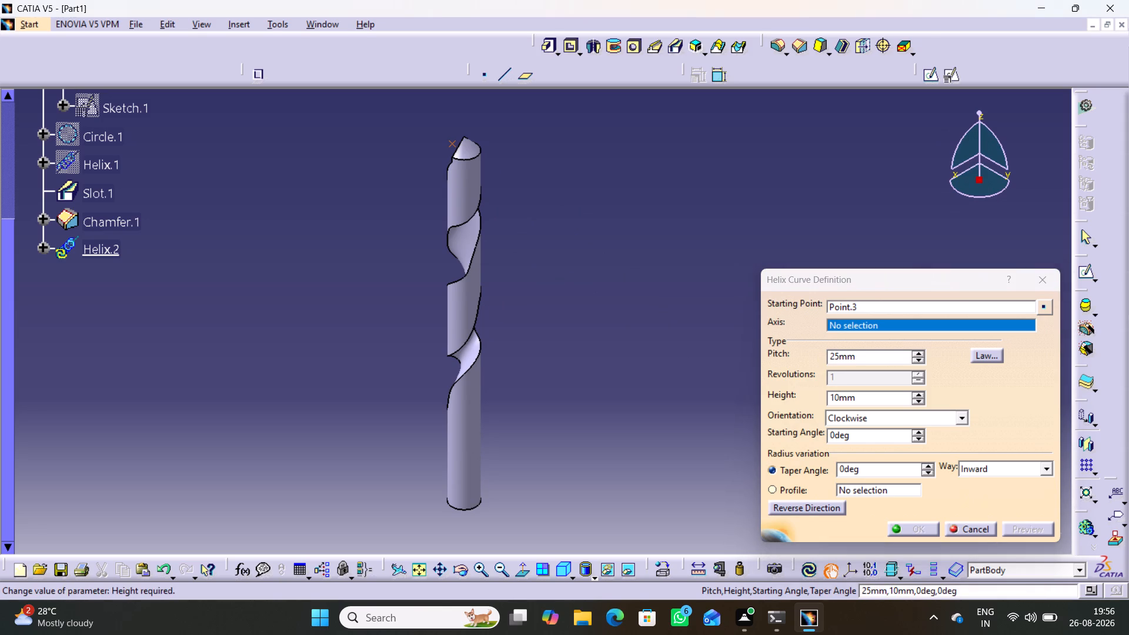
left_click_drag(864, 395, 810, 406)
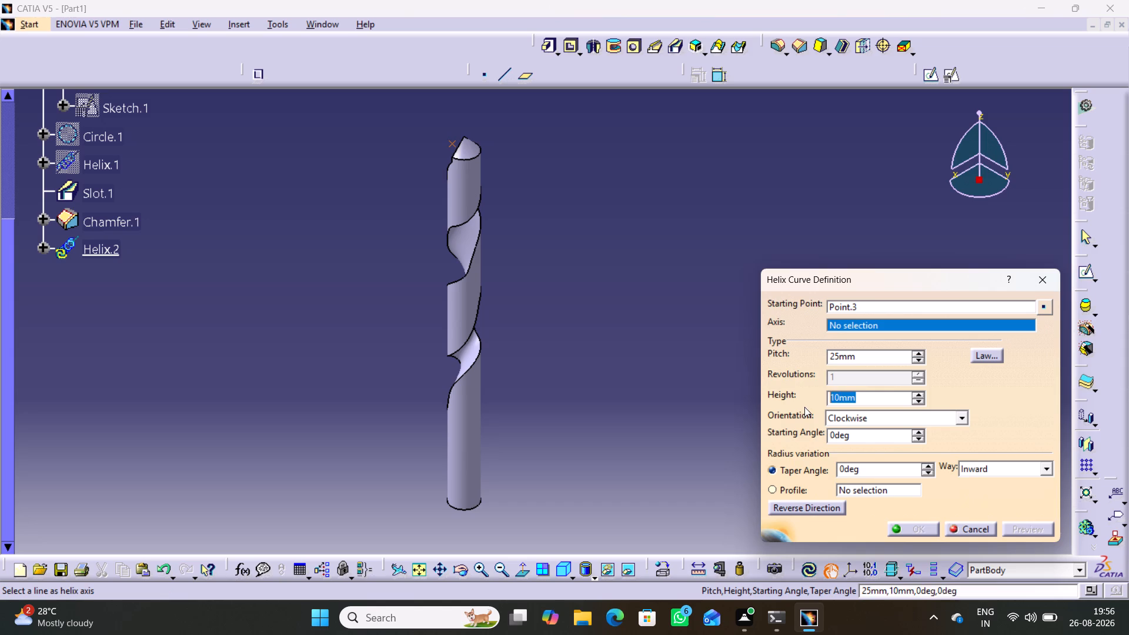
type("60")
left_click(689, 331)
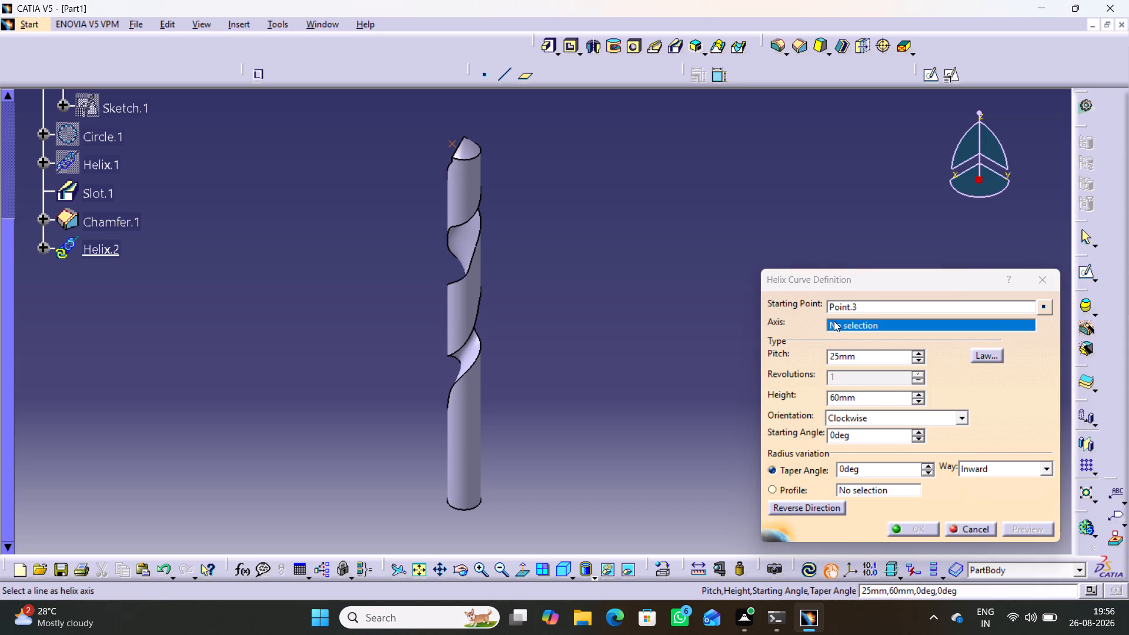
right_click(834, 321)
left_click(853, 385)
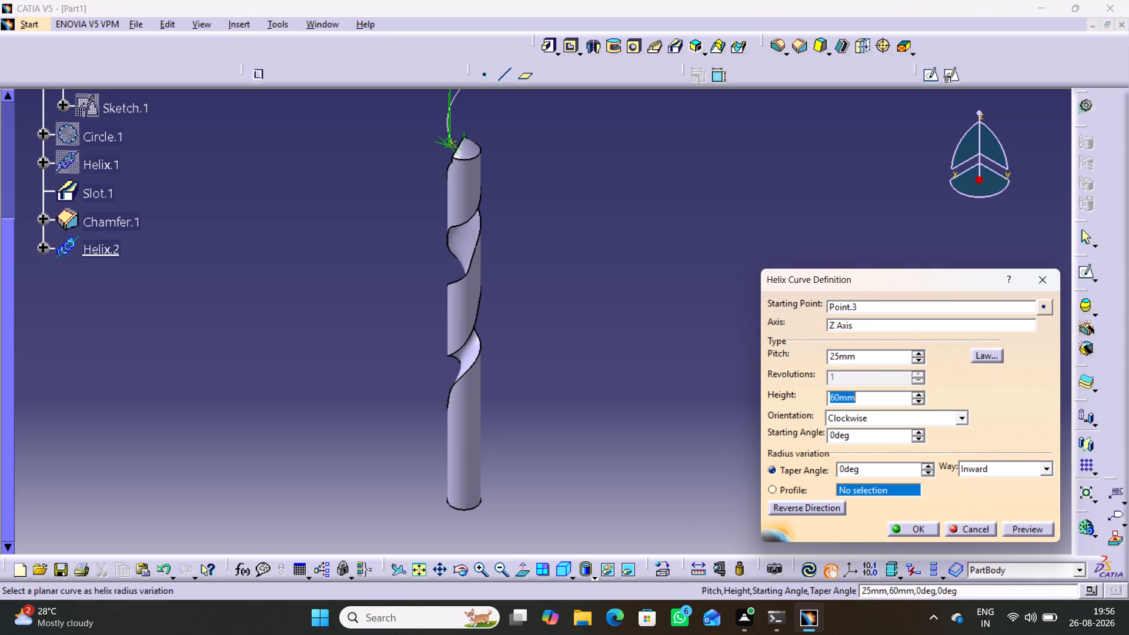
Reverse the new helix's direction so it runs along the drill body, and create the helix.
left_click(810, 507)
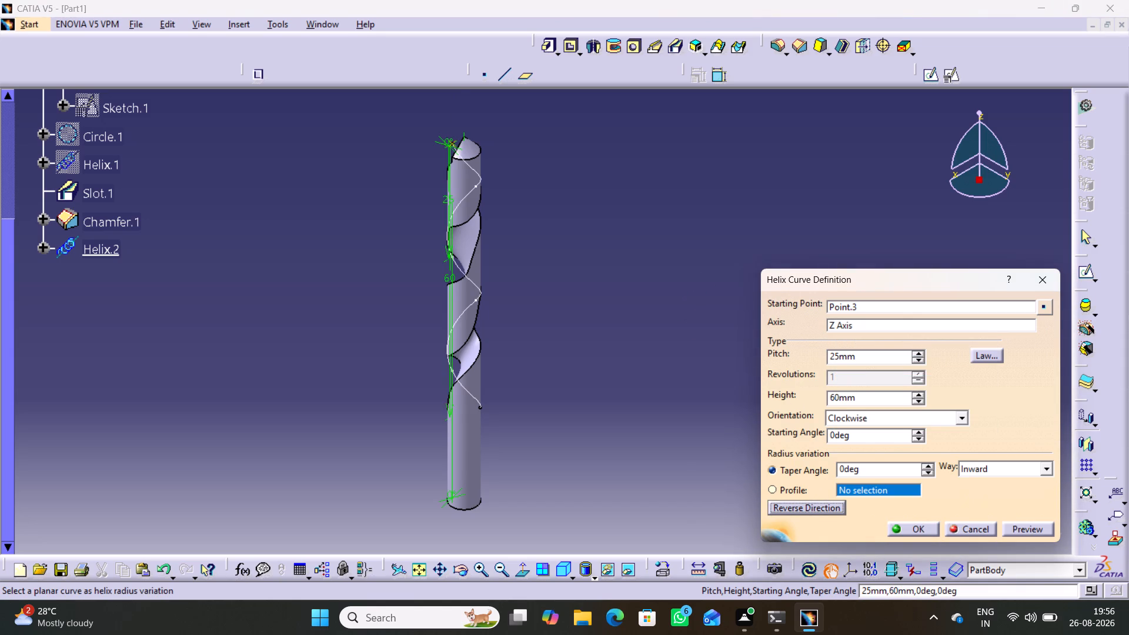
middle_click_drag(574, 286, 505, 305)
right_click_drag(574, 286, 505, 305)
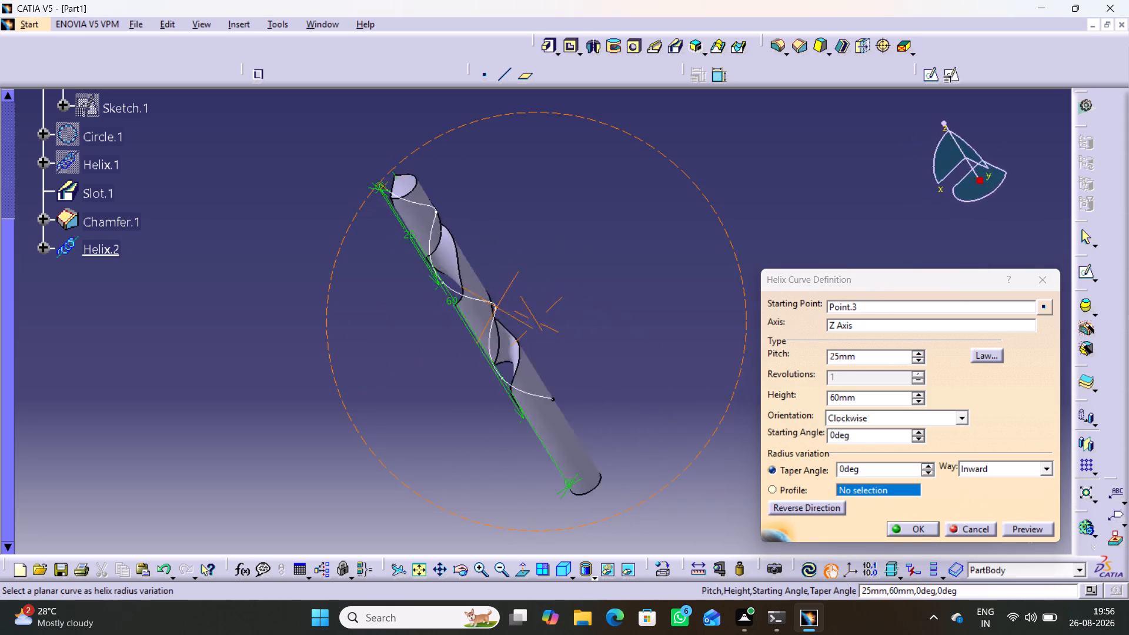
middle_click_drag(505, 305, 639, 248)
right_click_drag(505, 305, 639, 248)
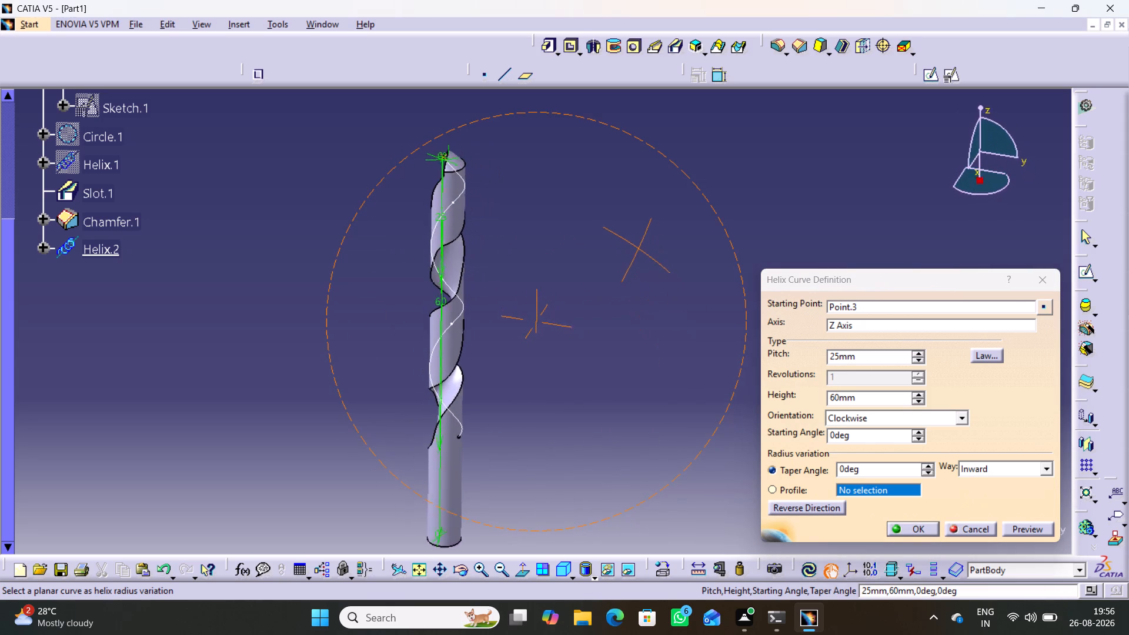
middle_click_drag(639, 248, 637, 243)
right_click_drag(639, 248, 637, 243)
left_click(925, 532)
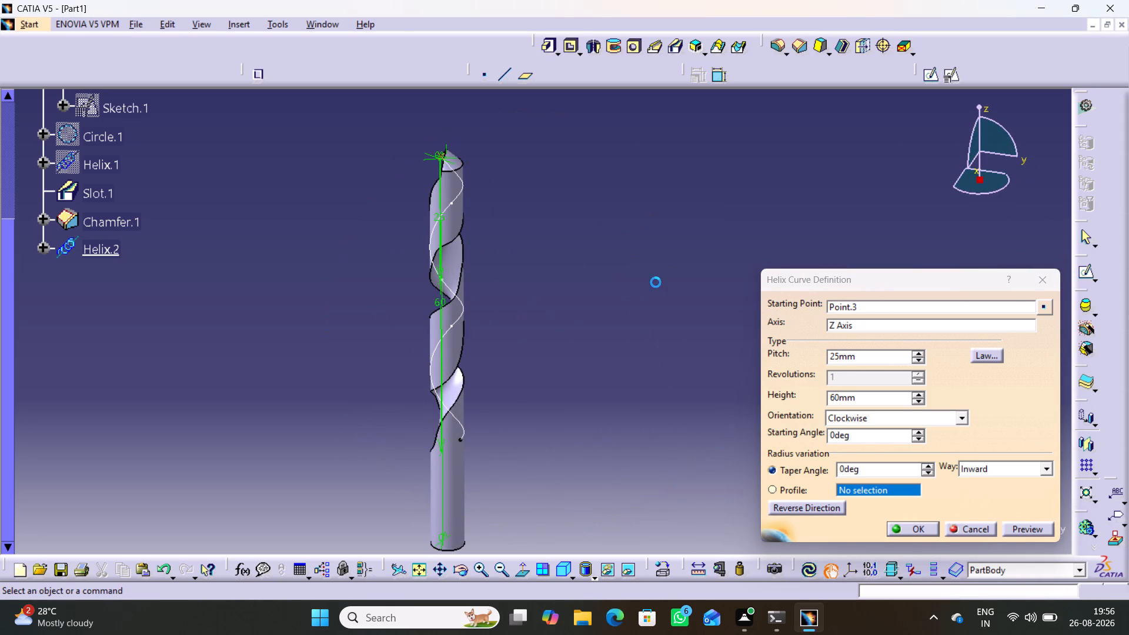
Show the hidden Circle.1 profile at the drill bit's tip.
left_click(574, 270)
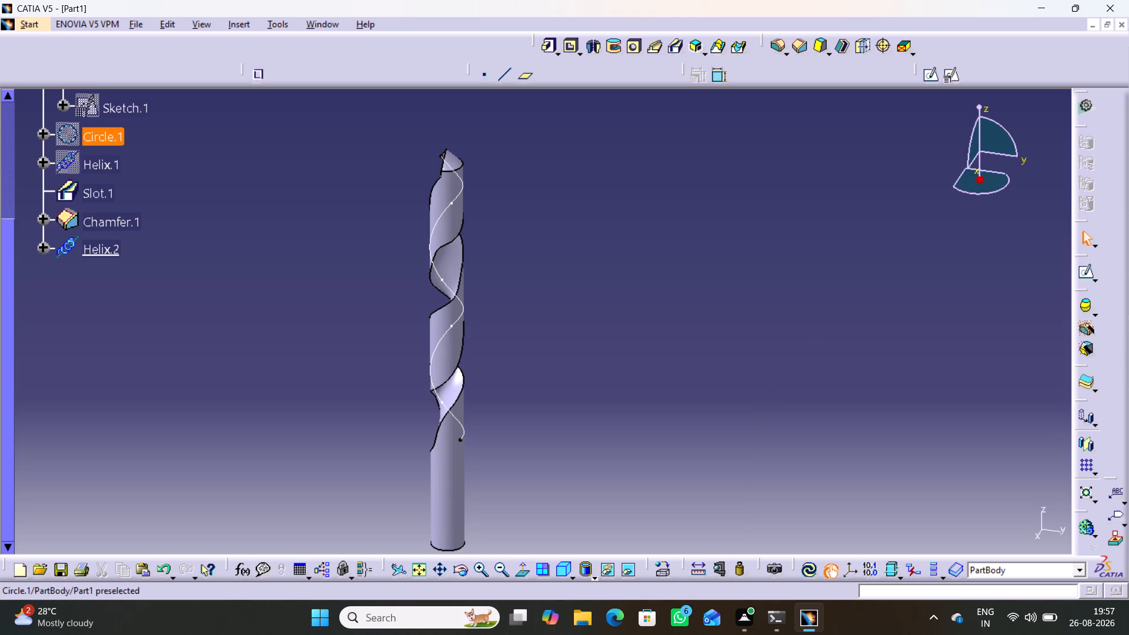
right_click(101, 139)
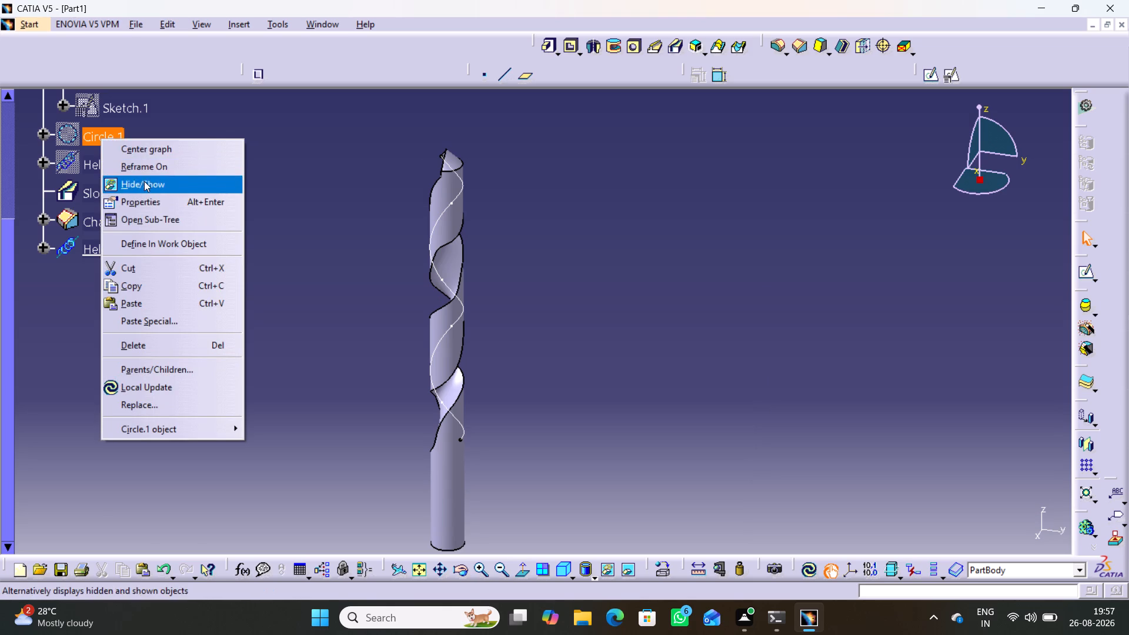
left_click(144, 181)
left_click(318, 227)
middle_click_drag(326, 228, 279, 229)
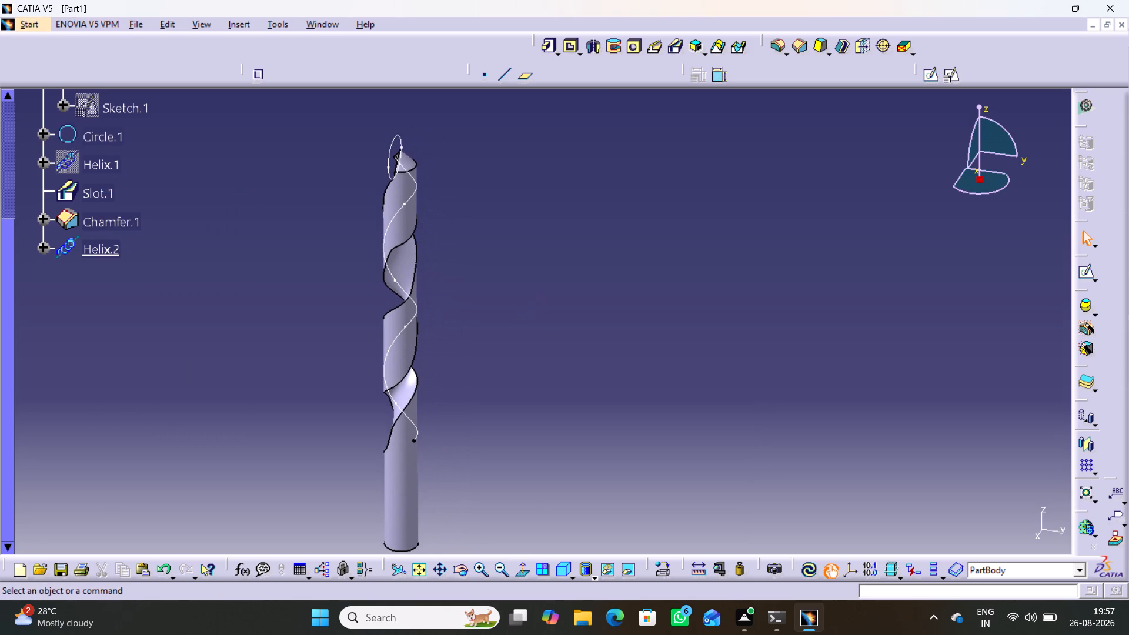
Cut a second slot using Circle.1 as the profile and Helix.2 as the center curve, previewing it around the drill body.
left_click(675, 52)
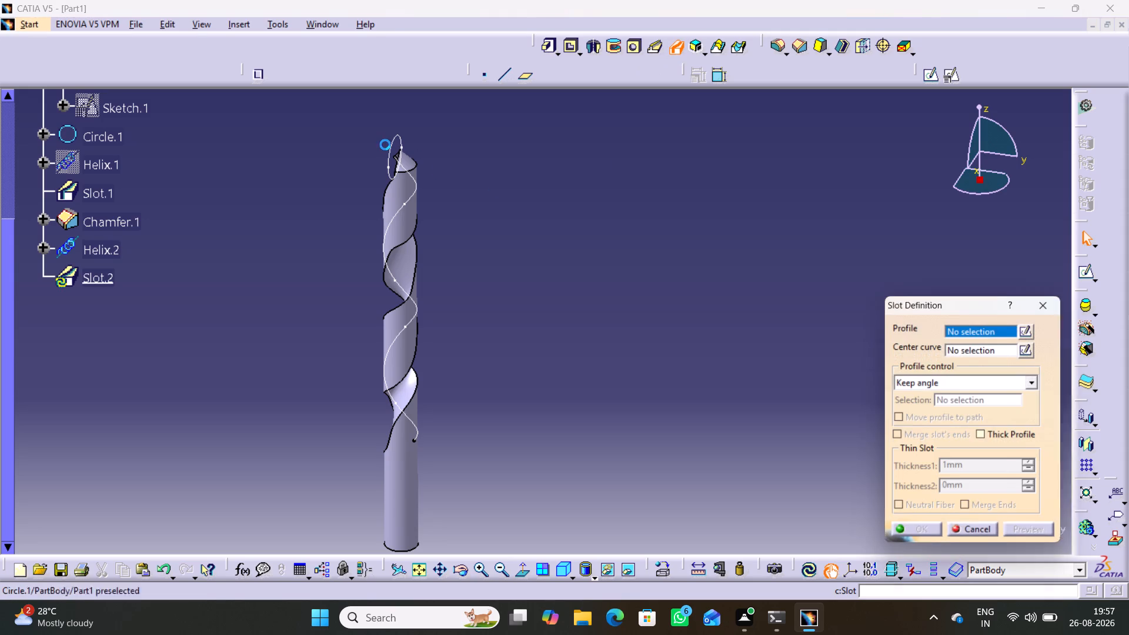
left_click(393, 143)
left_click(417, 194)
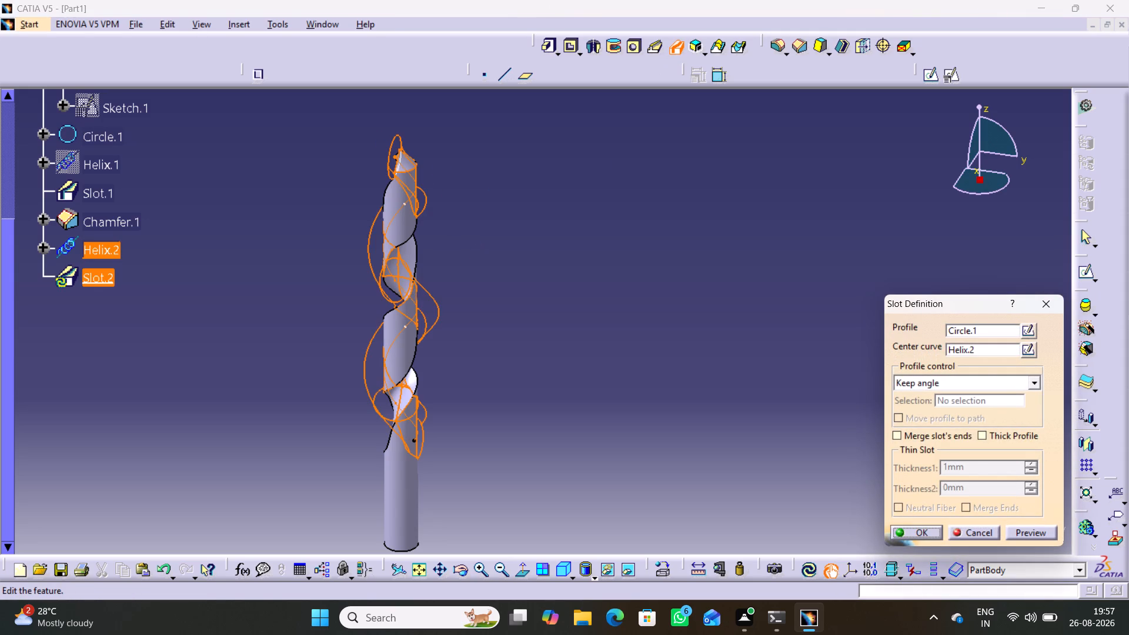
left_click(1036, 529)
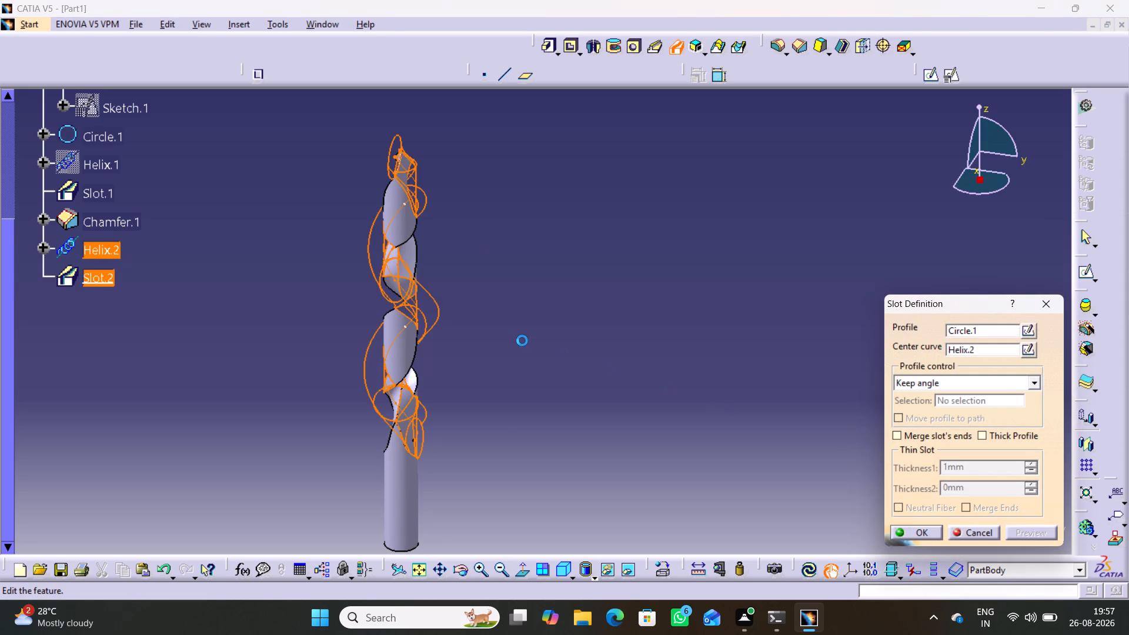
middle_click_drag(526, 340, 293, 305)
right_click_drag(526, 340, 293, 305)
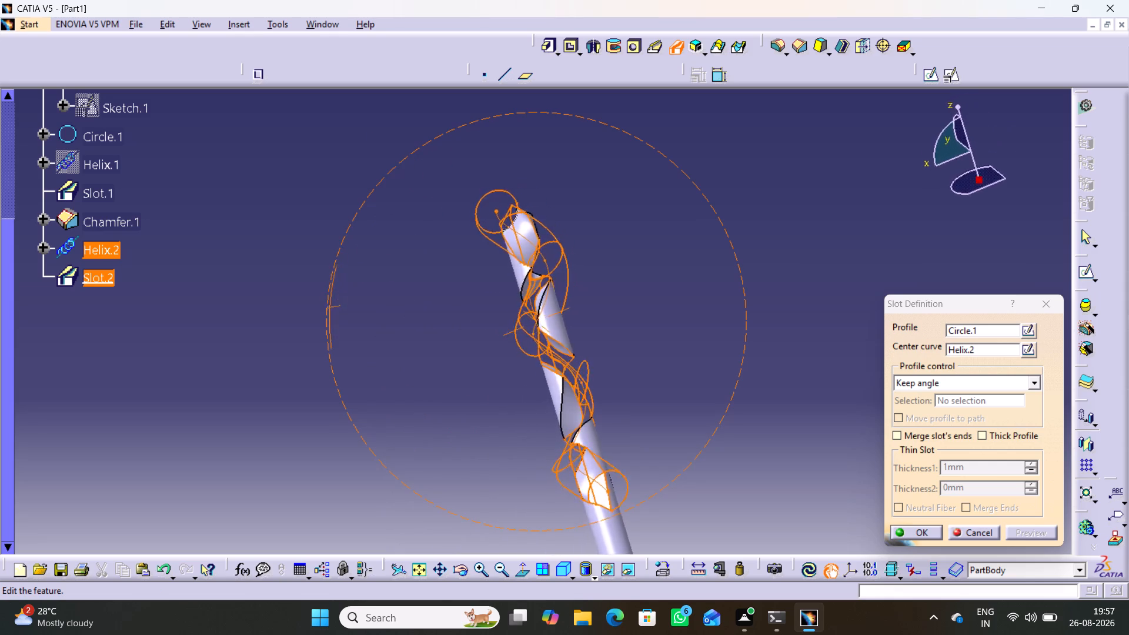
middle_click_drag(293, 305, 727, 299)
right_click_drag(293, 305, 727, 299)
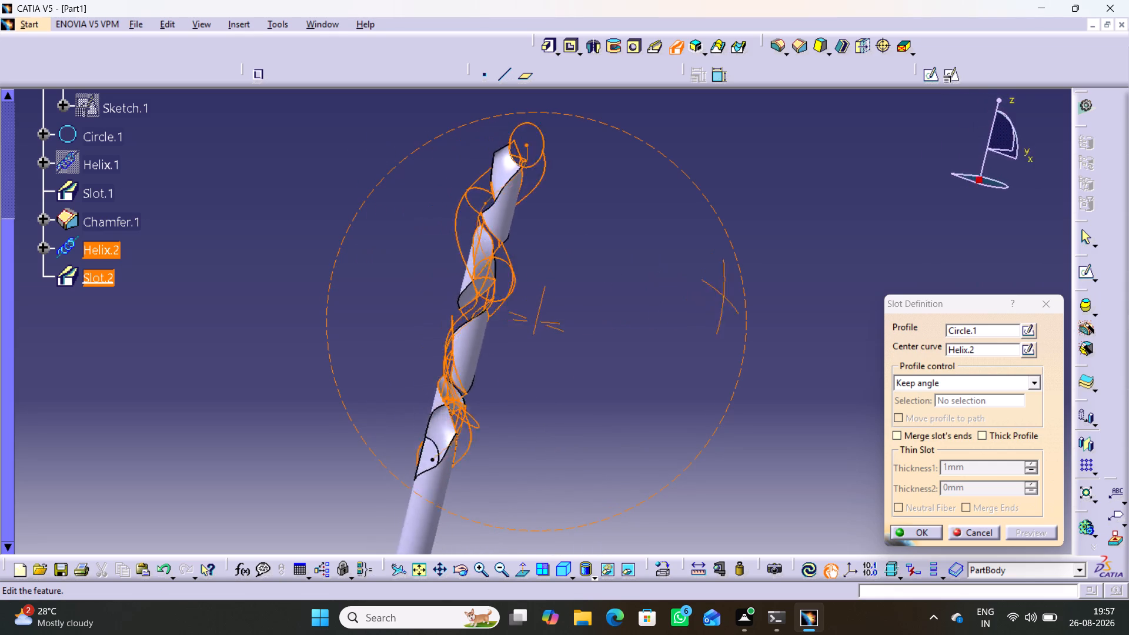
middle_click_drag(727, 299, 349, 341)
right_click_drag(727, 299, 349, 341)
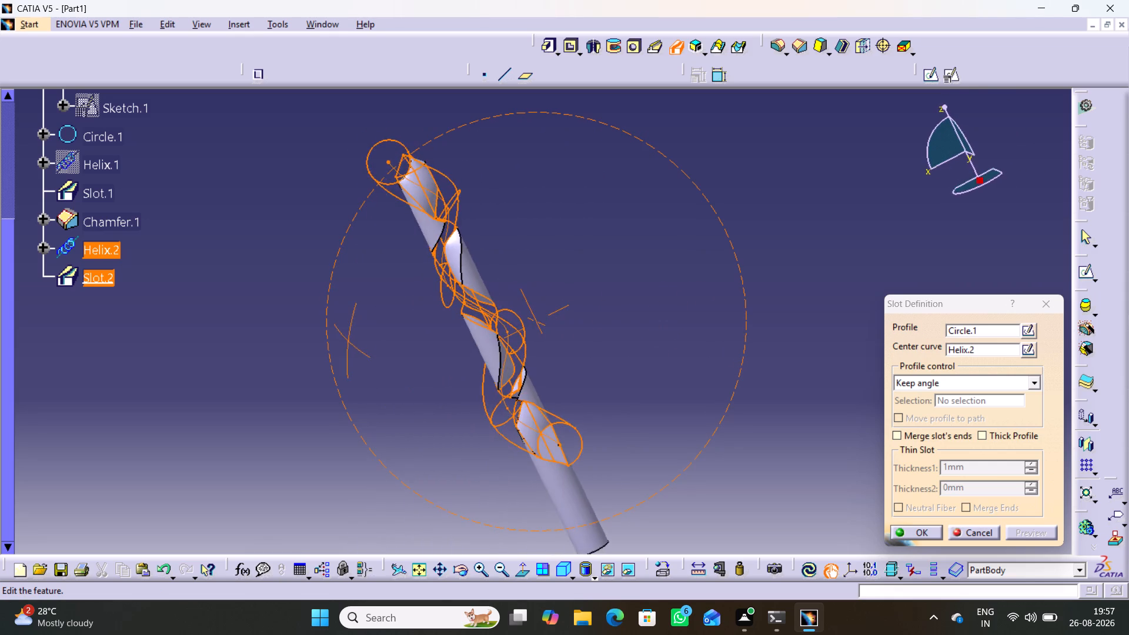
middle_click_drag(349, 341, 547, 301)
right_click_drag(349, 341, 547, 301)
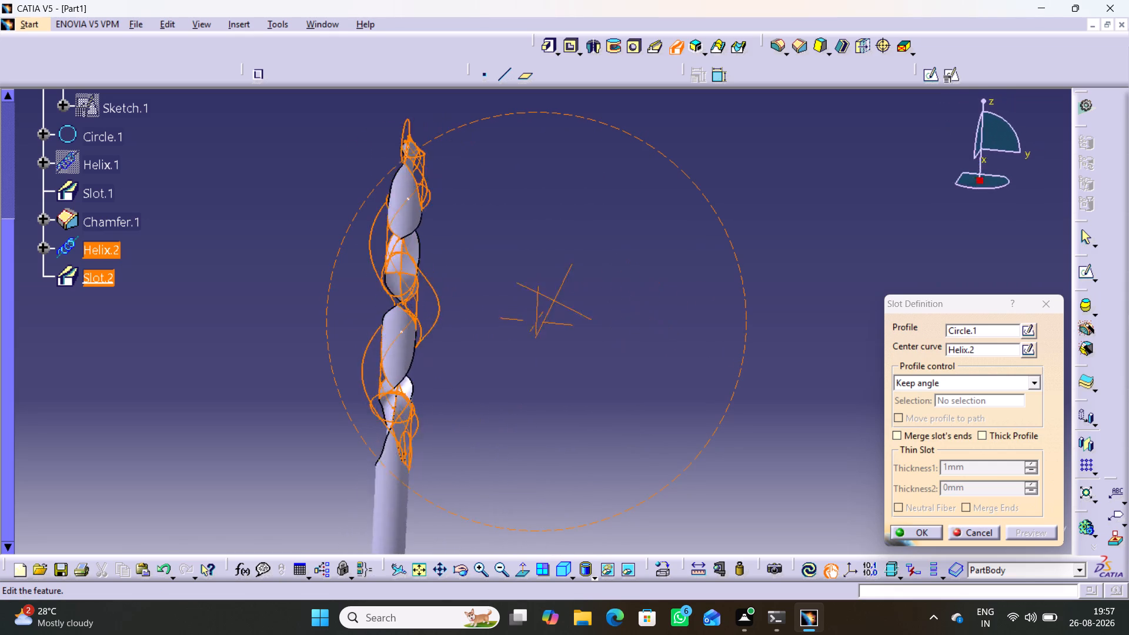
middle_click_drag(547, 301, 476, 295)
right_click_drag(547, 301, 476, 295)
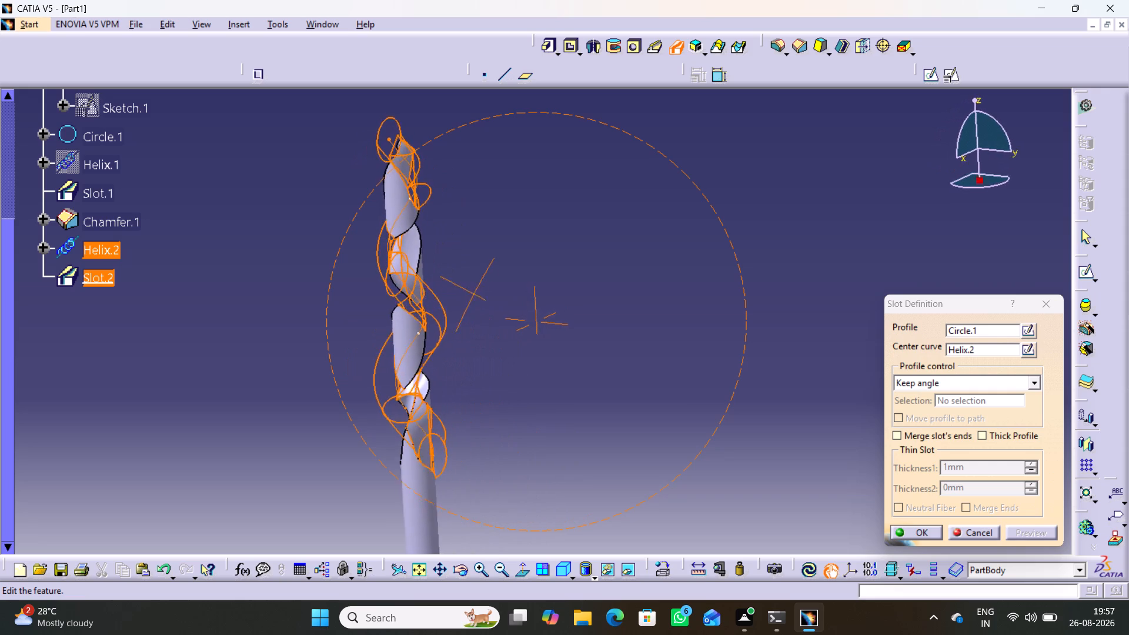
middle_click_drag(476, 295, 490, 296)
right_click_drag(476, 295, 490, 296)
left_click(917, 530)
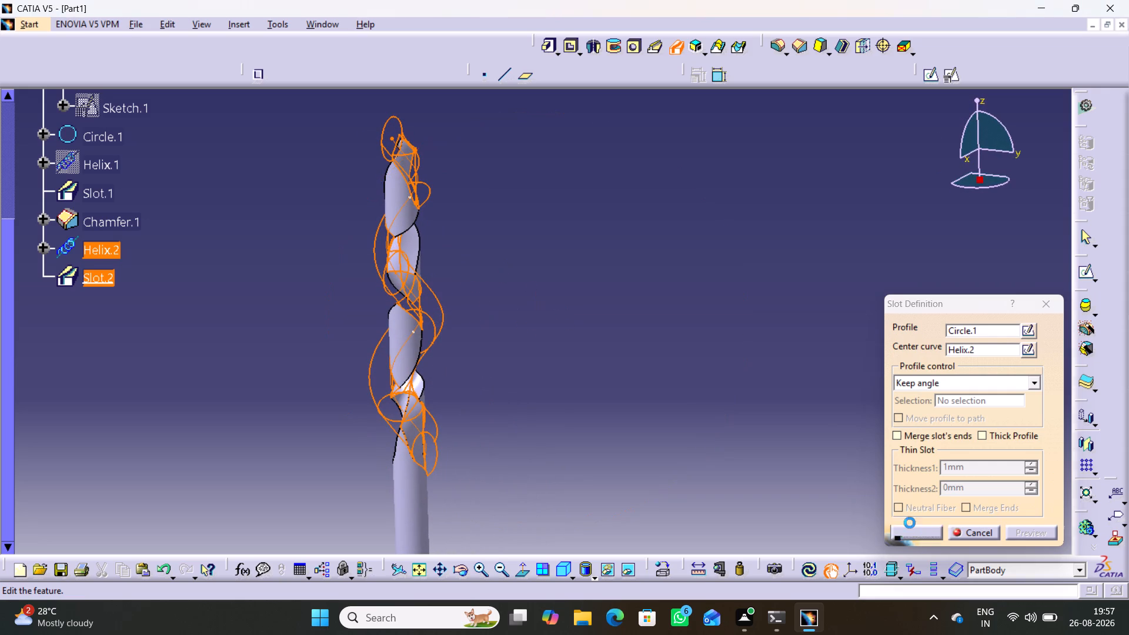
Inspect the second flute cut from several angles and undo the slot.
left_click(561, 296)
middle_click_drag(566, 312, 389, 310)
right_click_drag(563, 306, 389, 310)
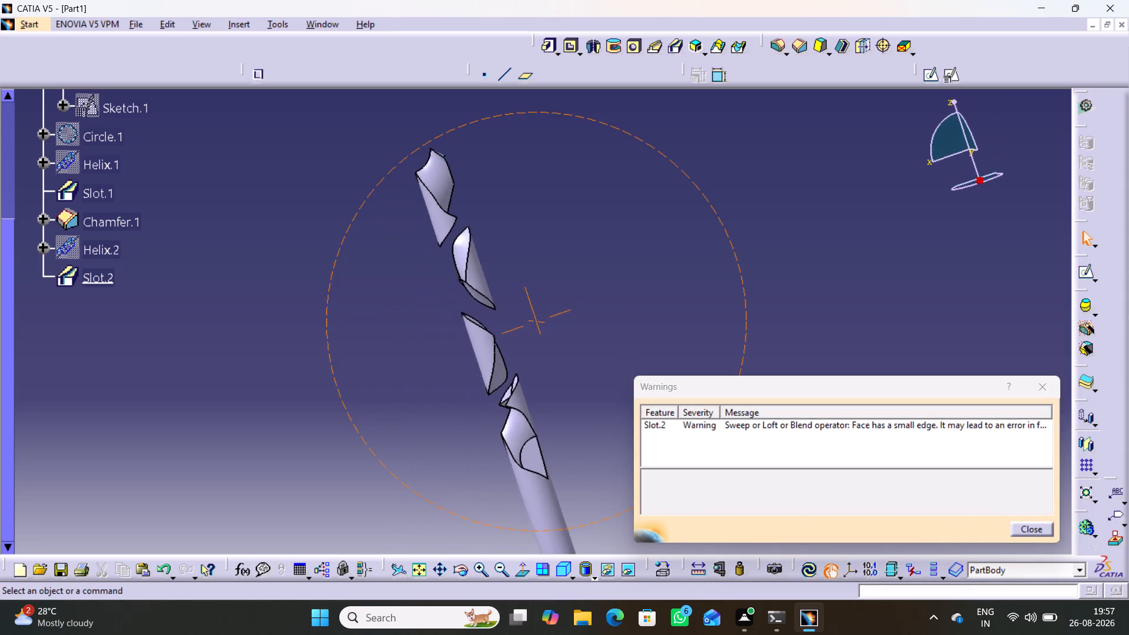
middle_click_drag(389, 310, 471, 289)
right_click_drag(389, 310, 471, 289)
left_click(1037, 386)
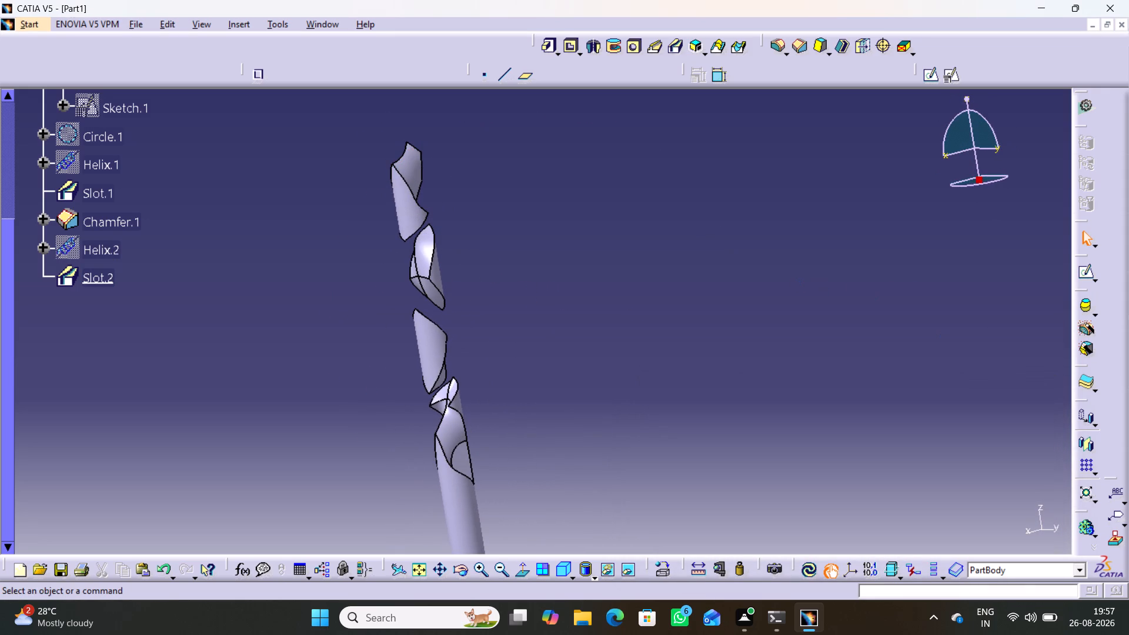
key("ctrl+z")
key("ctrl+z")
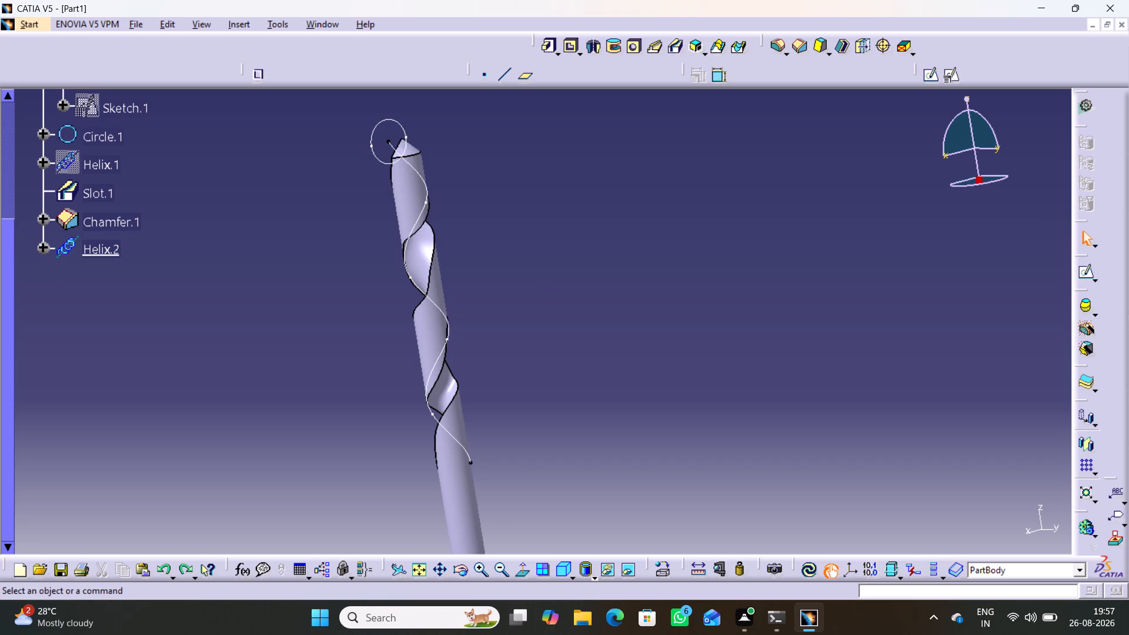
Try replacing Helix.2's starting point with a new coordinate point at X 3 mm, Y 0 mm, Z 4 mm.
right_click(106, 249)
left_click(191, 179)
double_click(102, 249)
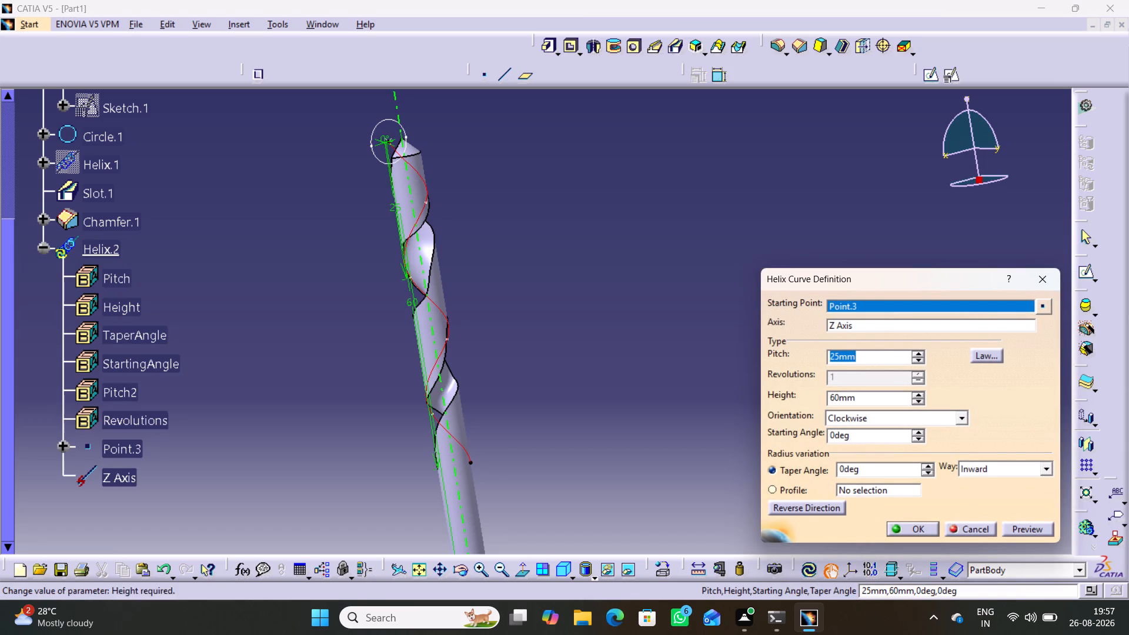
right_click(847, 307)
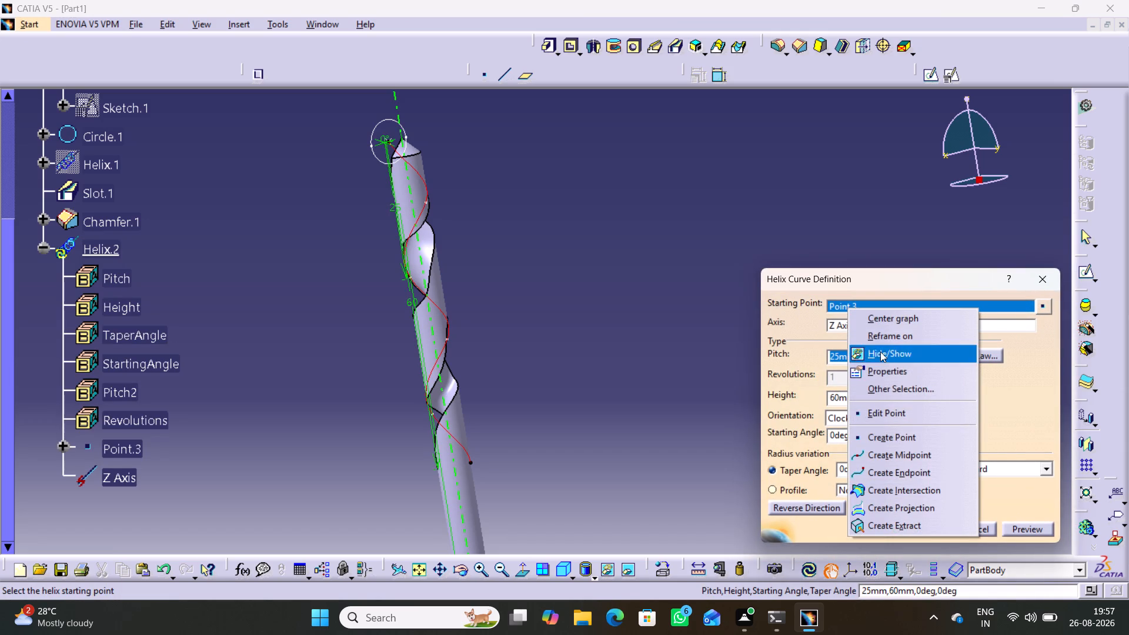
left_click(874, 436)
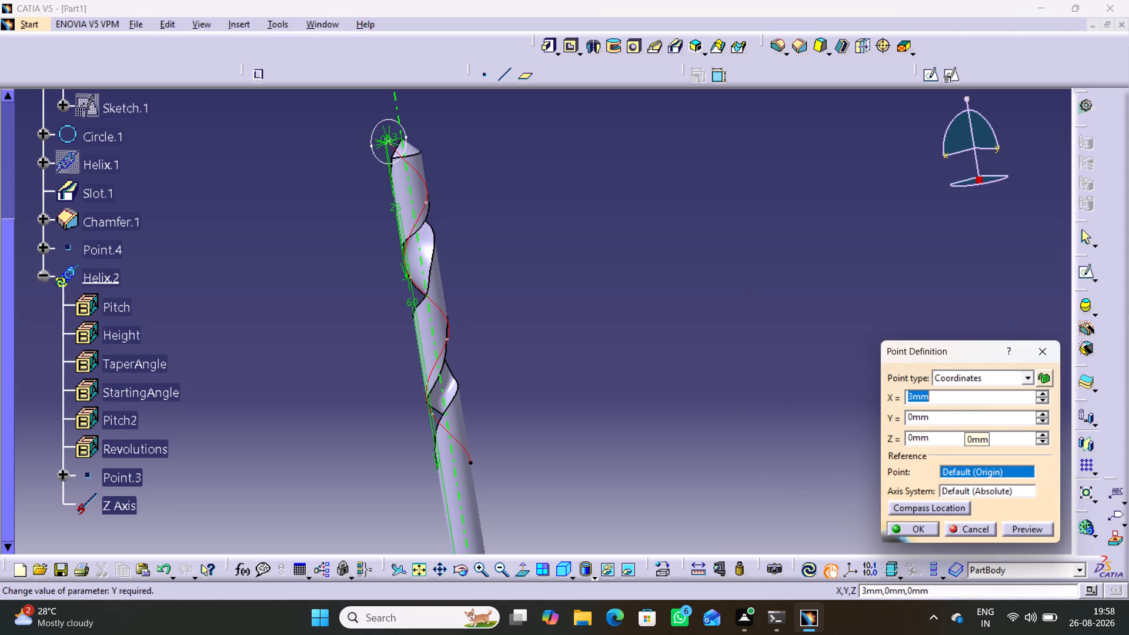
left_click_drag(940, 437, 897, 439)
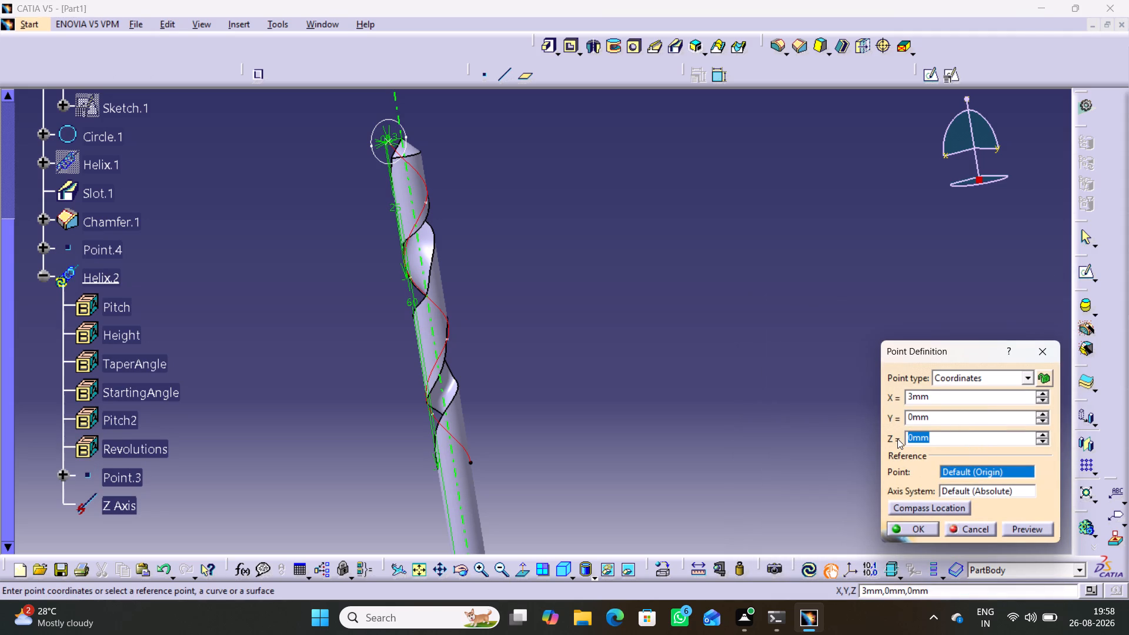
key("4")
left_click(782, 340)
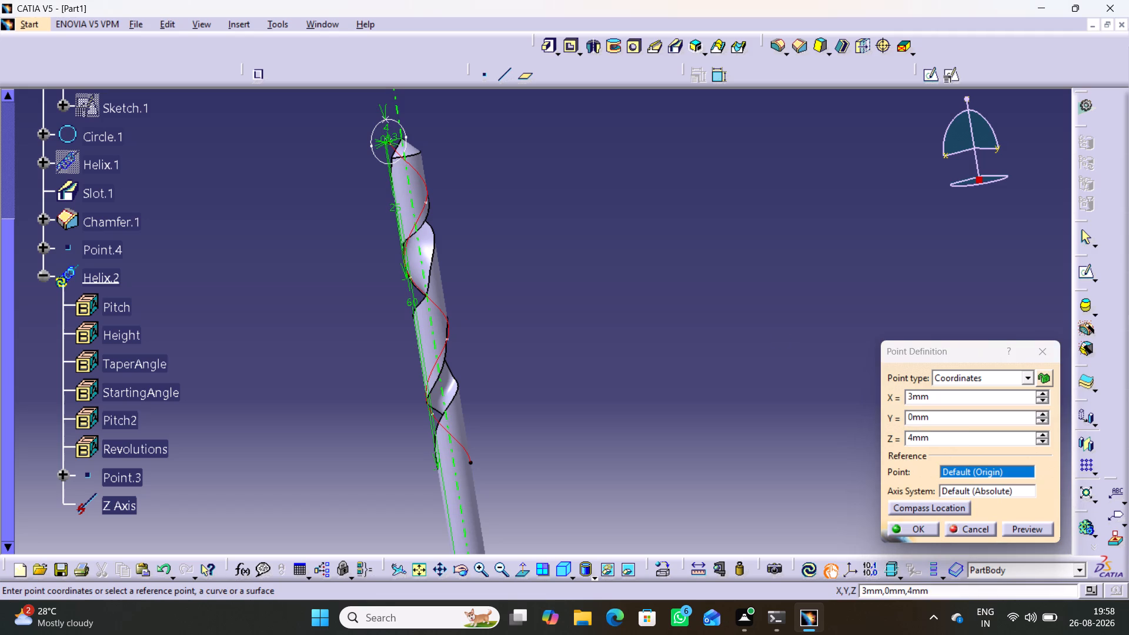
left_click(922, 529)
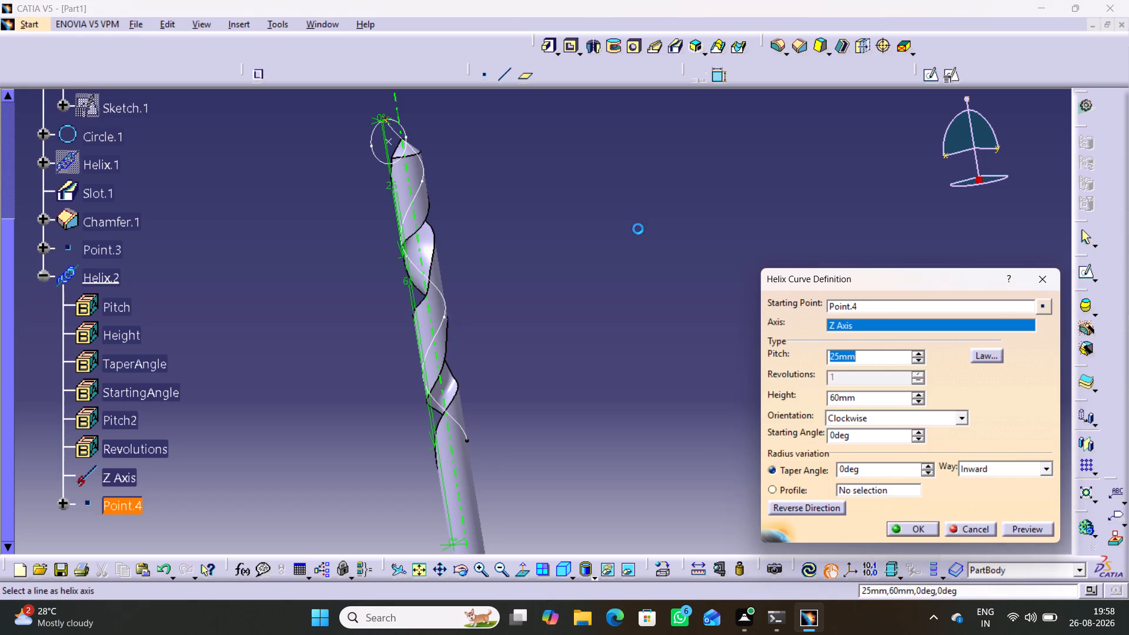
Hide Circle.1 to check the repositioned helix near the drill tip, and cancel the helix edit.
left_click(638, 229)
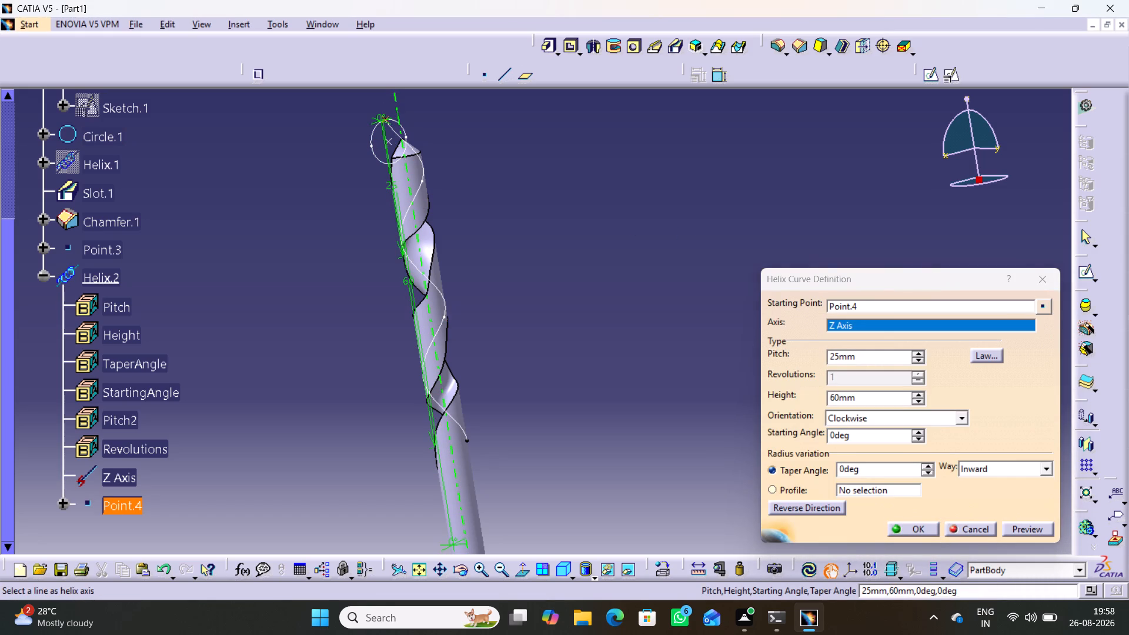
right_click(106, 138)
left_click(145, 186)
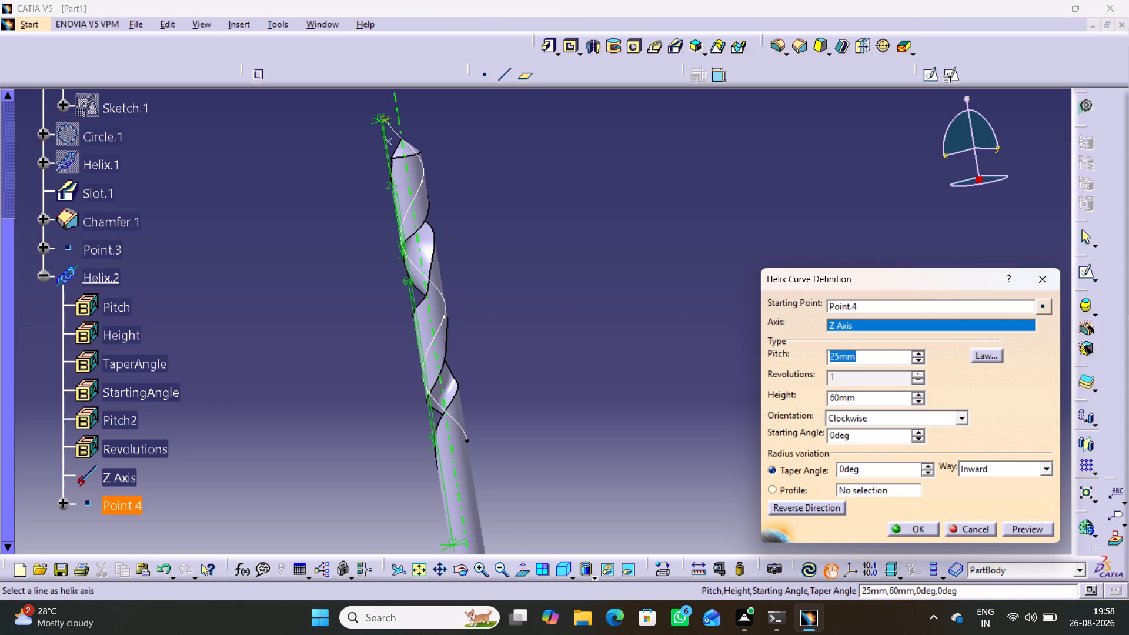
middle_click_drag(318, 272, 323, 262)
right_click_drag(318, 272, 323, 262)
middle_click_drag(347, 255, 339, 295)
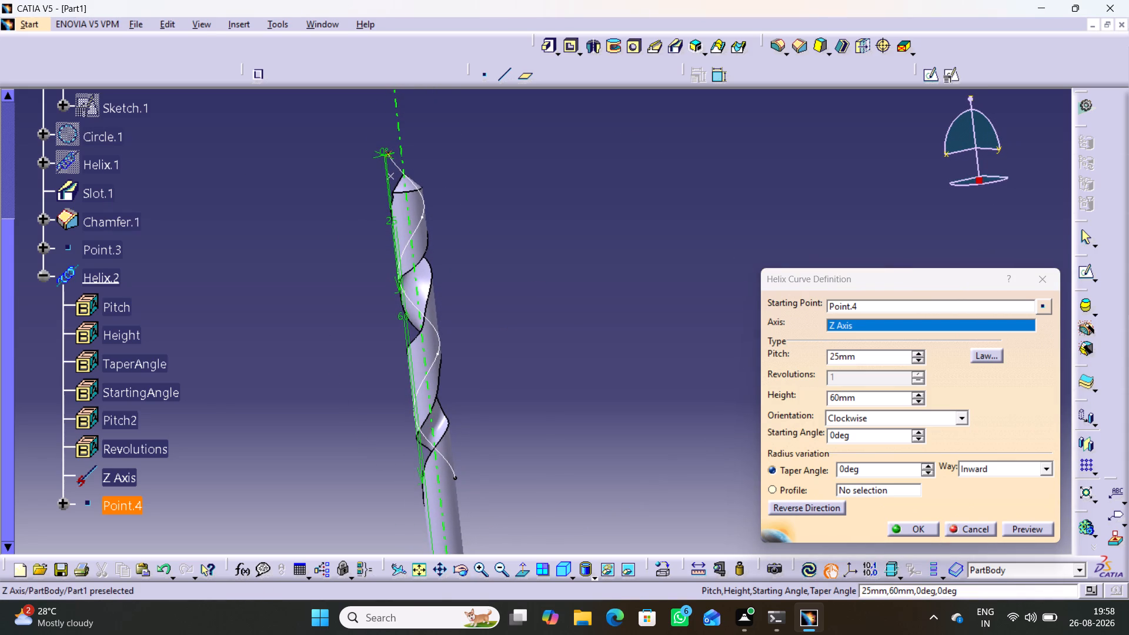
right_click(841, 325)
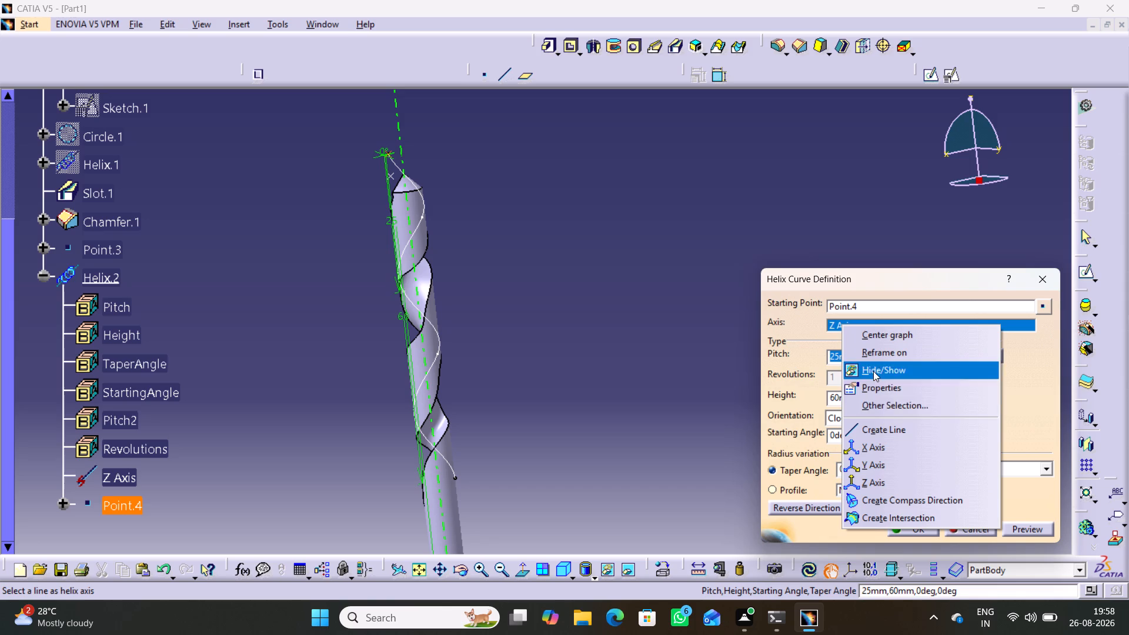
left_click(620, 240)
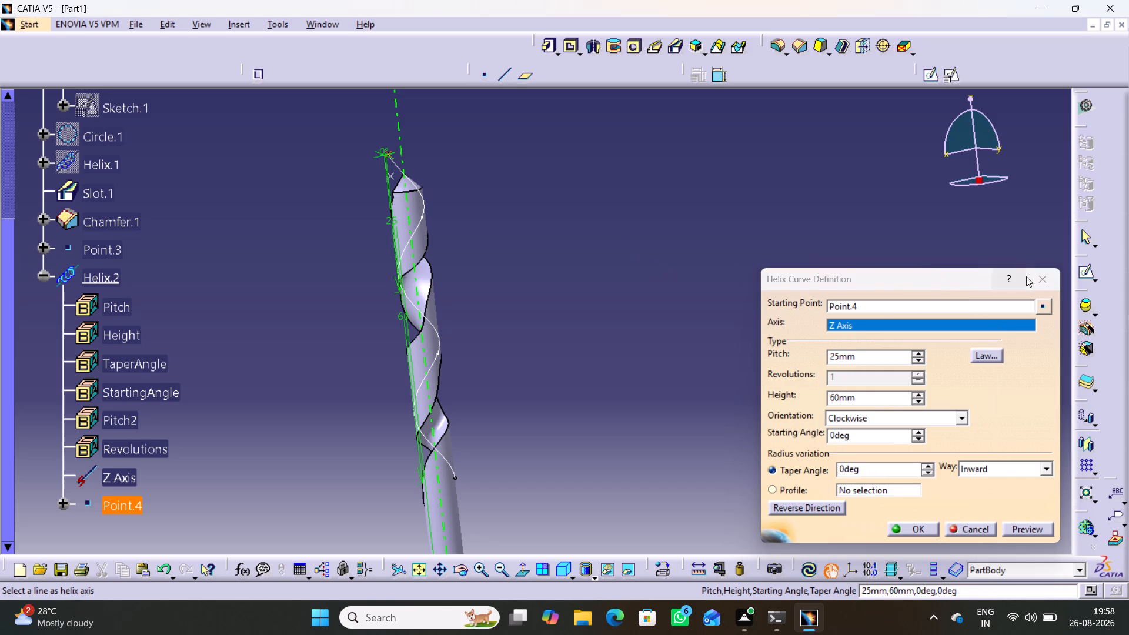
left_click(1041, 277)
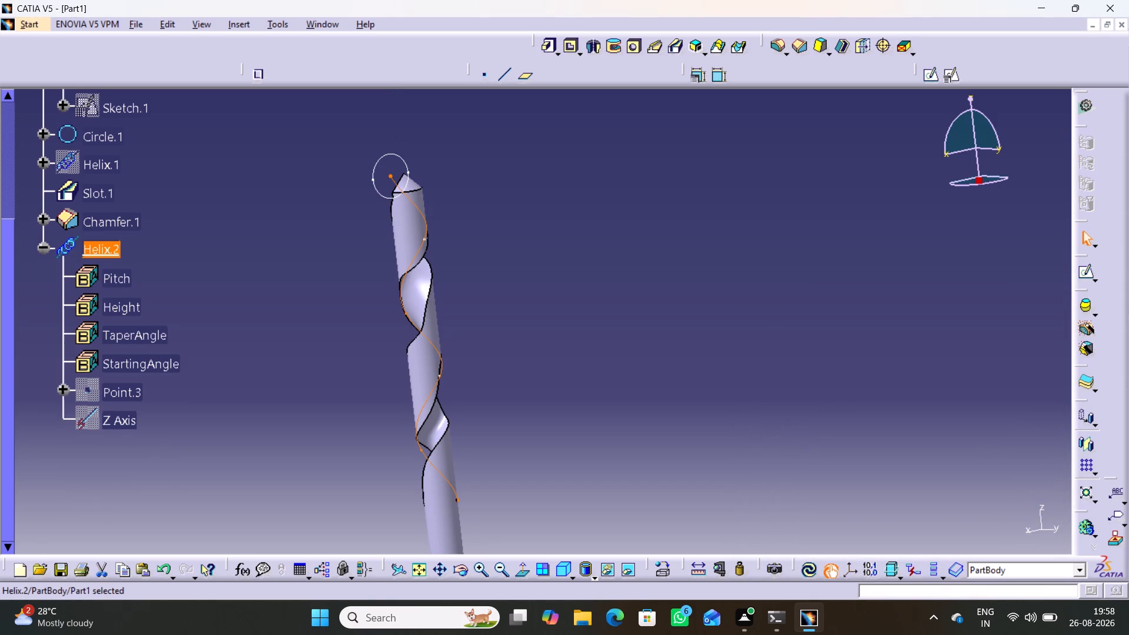
Undo the showing of Circle.1 and the creation of Helix.2, going back to the chamfered single-flute drill.
left_click(493, 276)
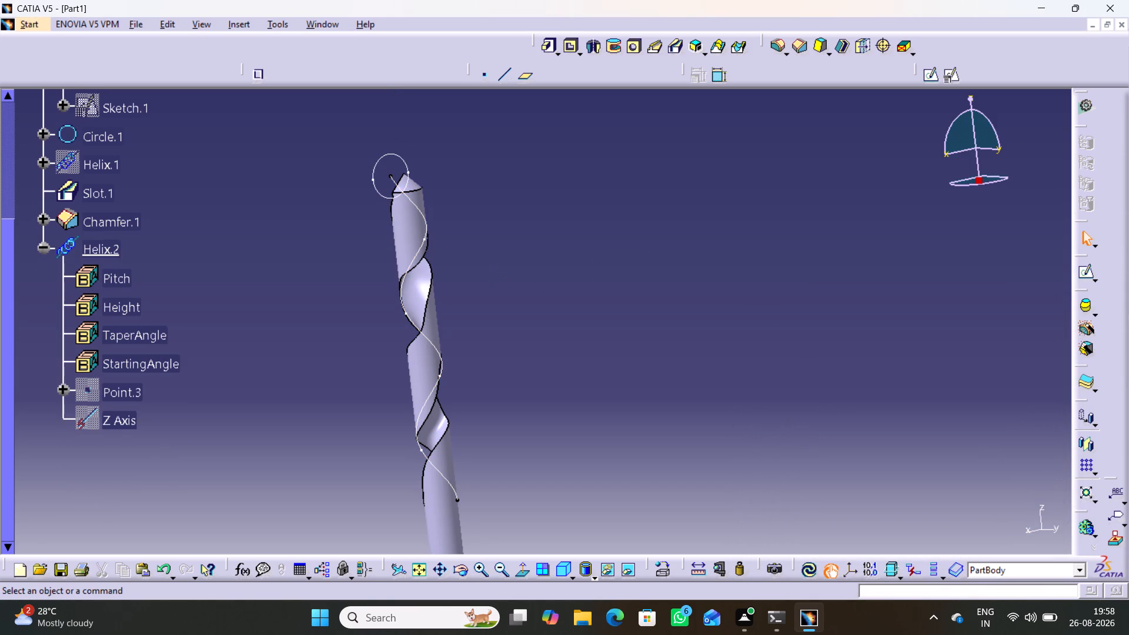
key("ctrl+z")
key("ctrl+z")
key("ctrl+z")
key("ctrl+z")
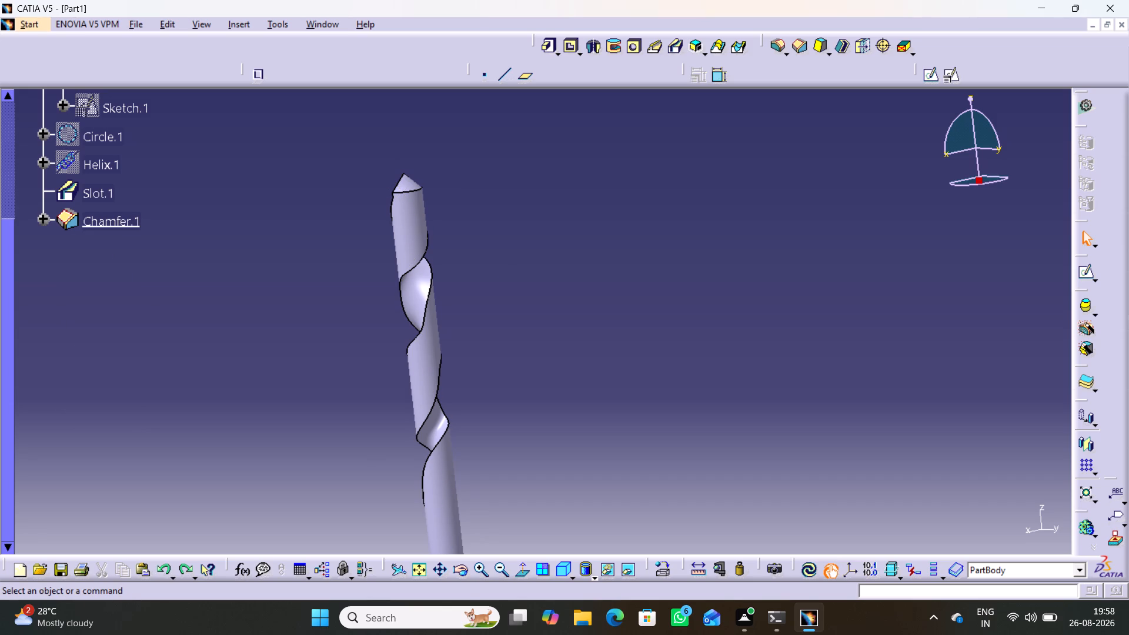
Switch to the Wireframe and Surface Design workbench.
left_click(35, 20)
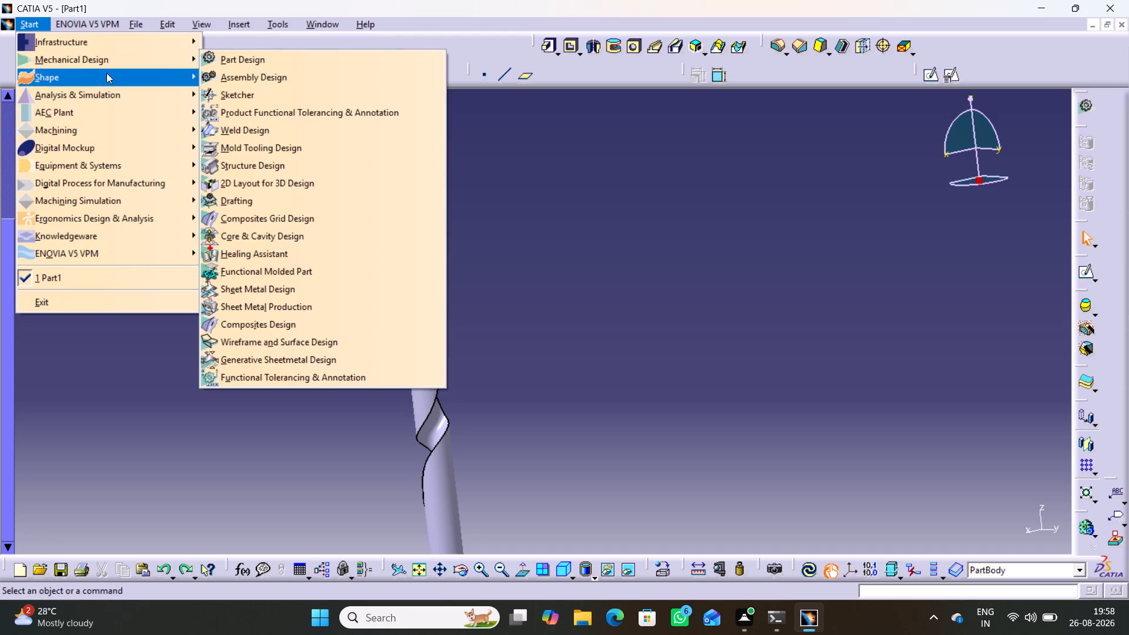
left_click(252, 336)
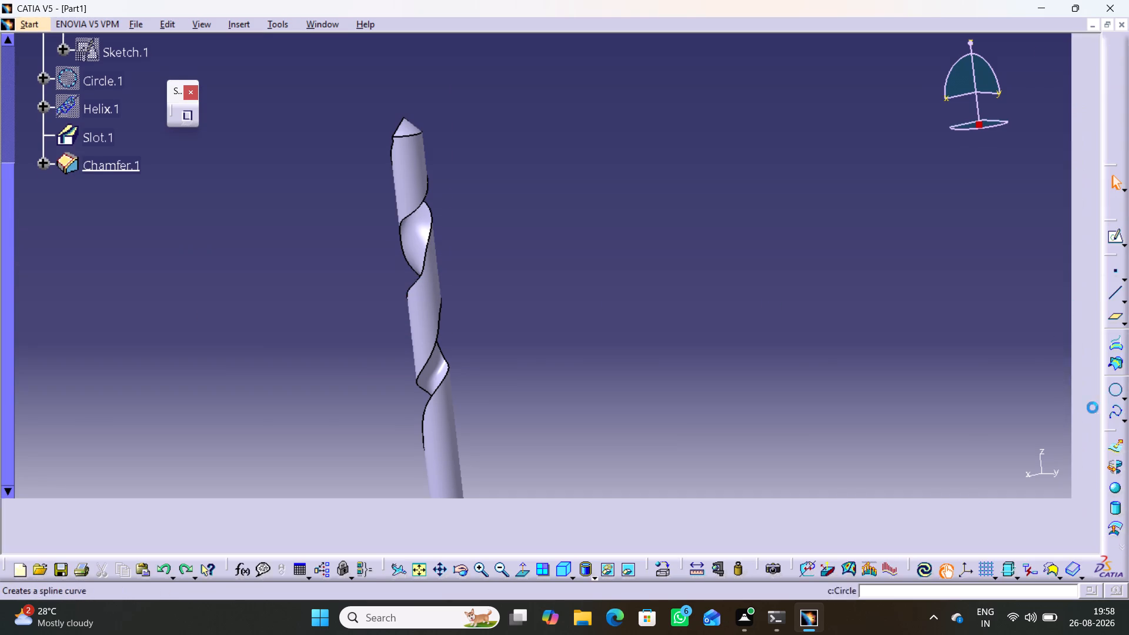
Start a center-and-radius circle and create its center point at X 3 mm, Y 0 mm, Z -4 mm.
left_click(1113, 389)
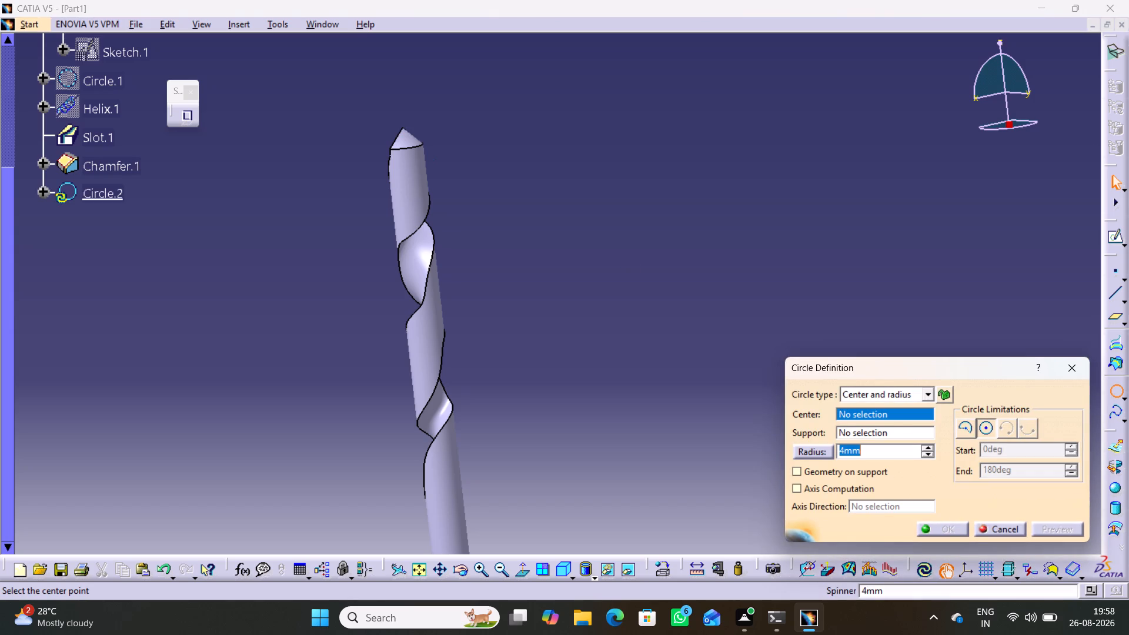
right_click(864, 412)
left_click(896, 418)
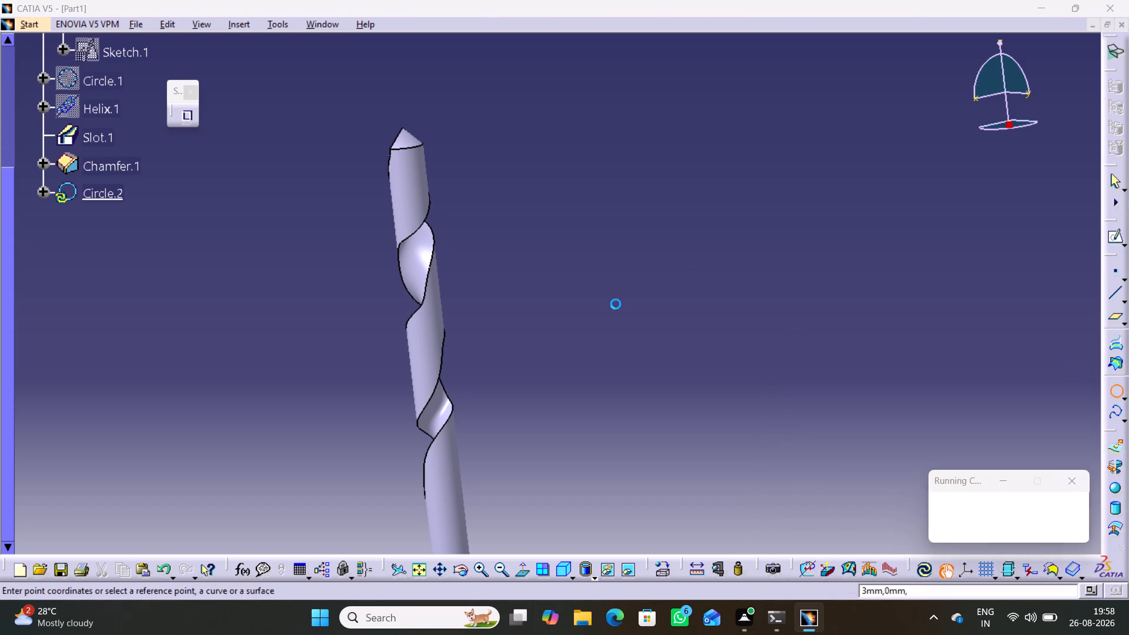
left_click_drag(967, 438, 949, 440)
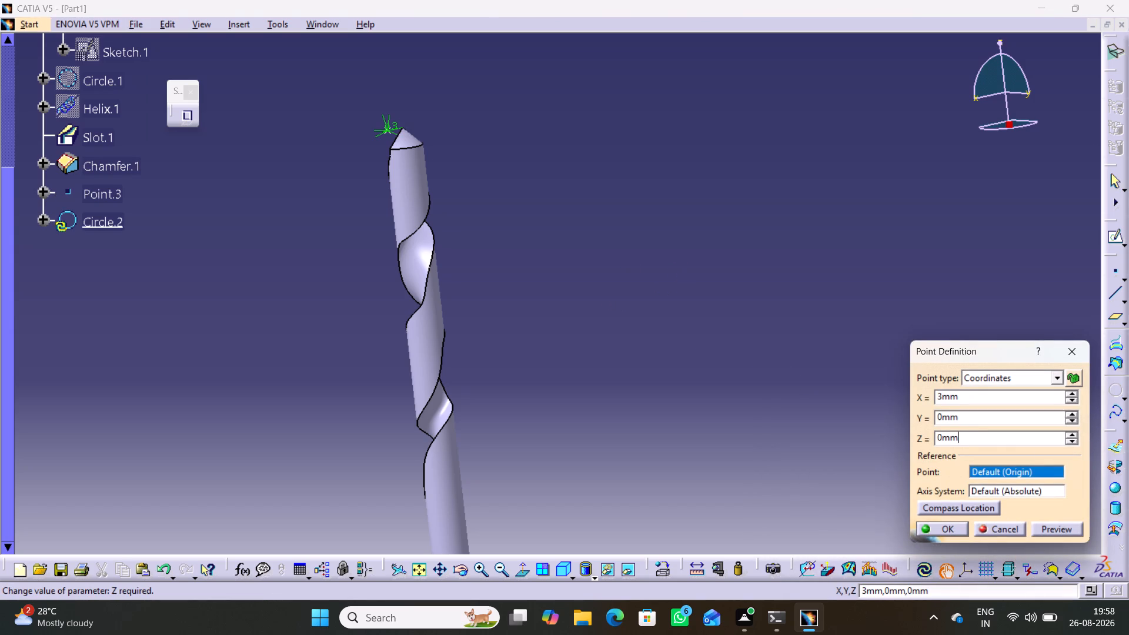
left_click_drag(949, 440, 916, 440)
key("4")
left_click(779, 331)
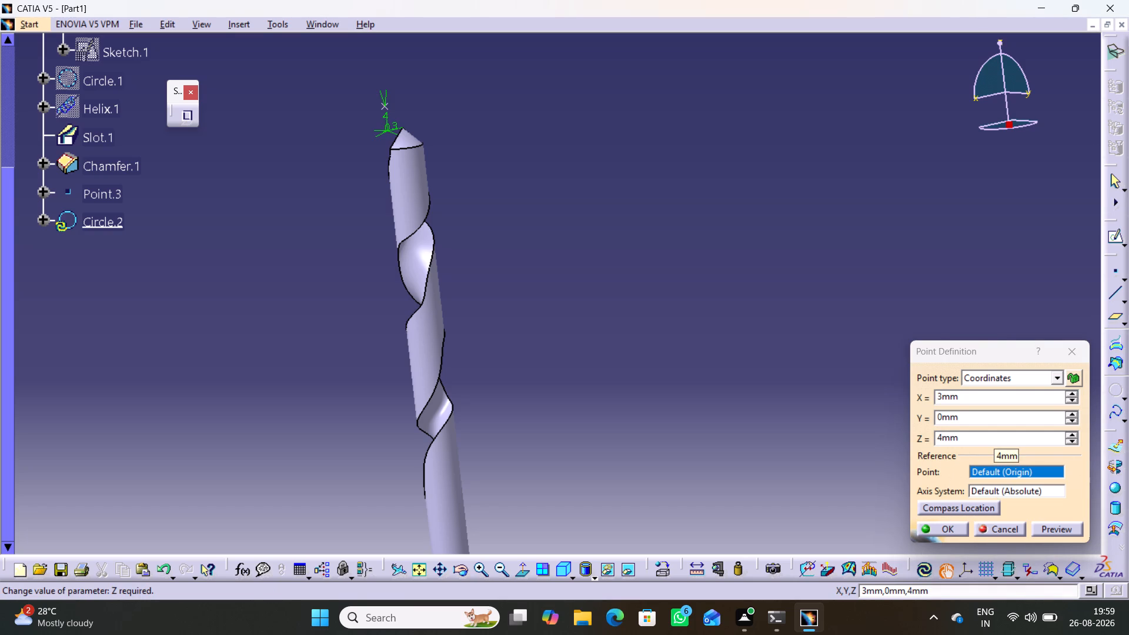
left_click(936, 435)
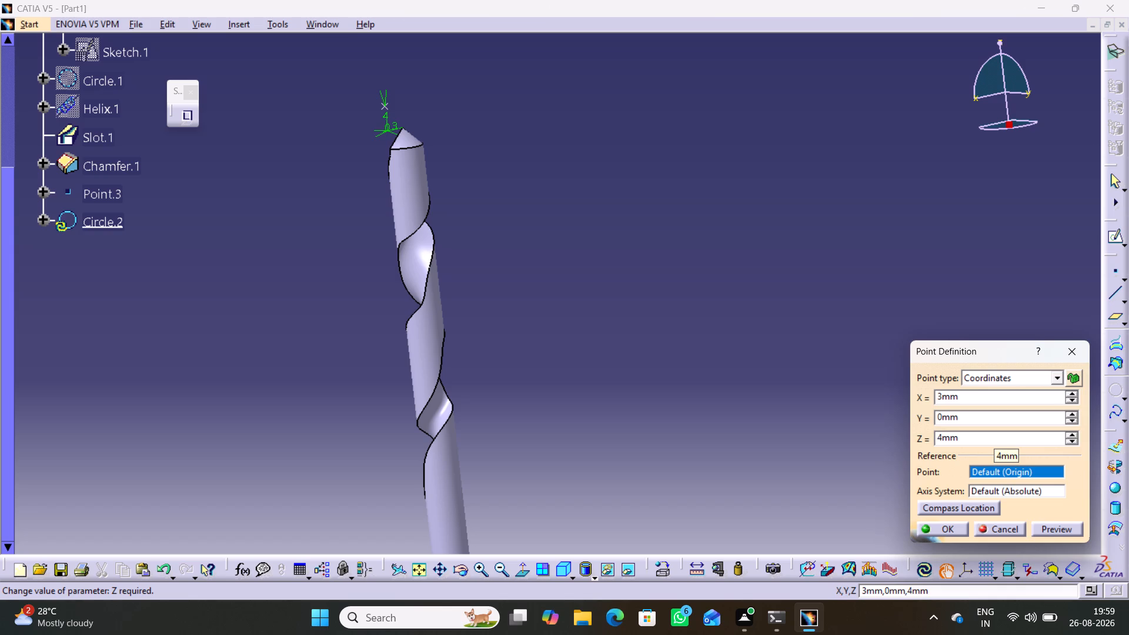
key("minus")
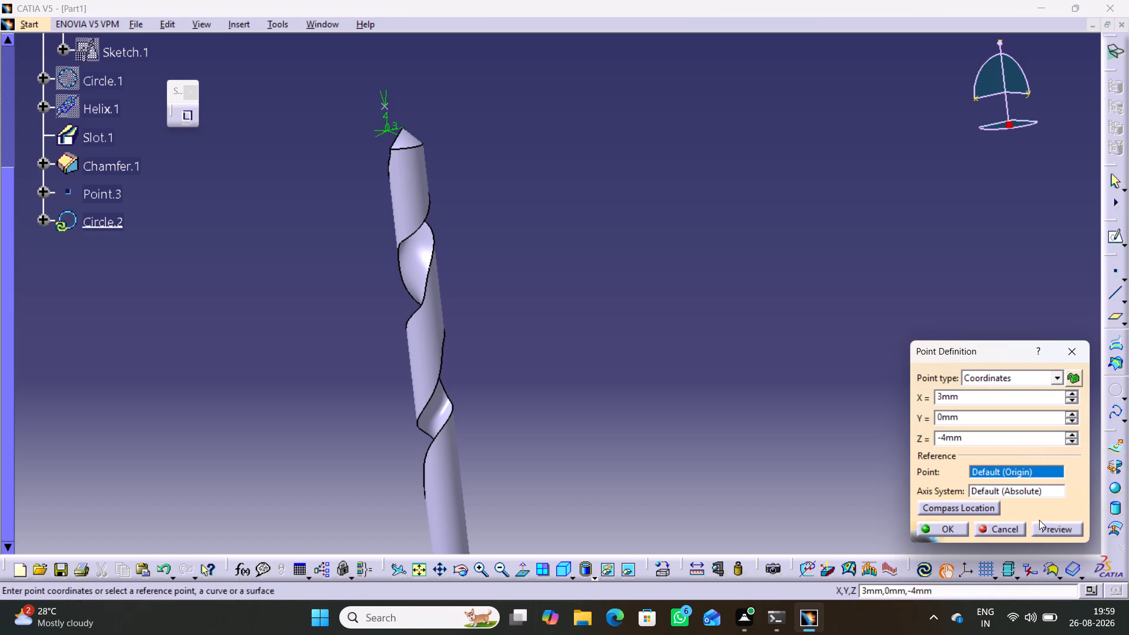
left_click(1054, 529)
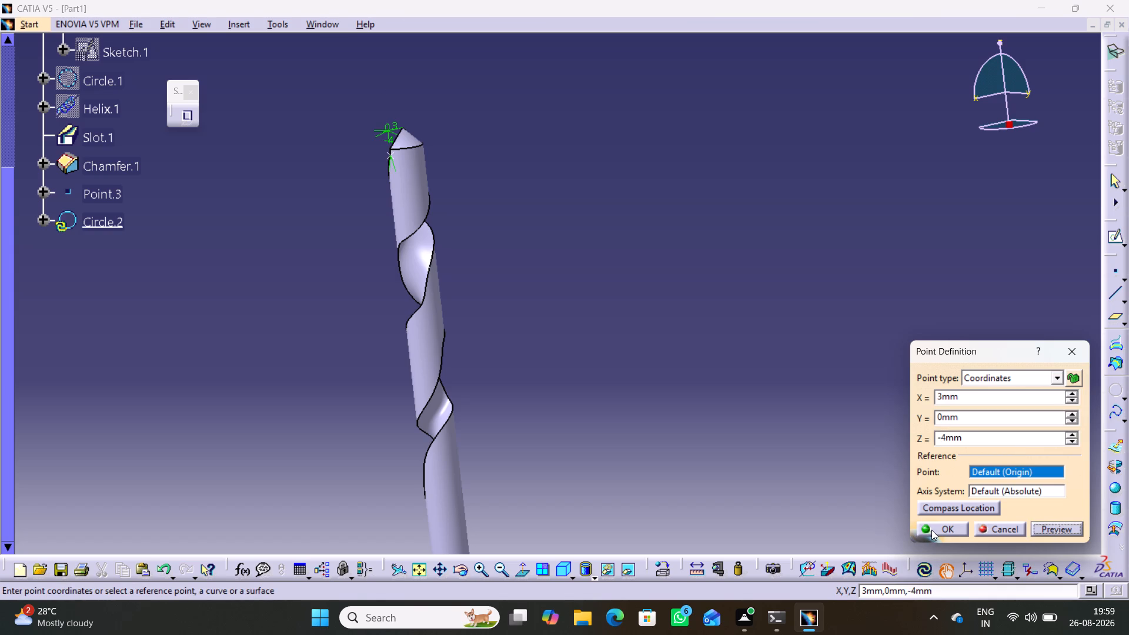
left_click(931, 530)
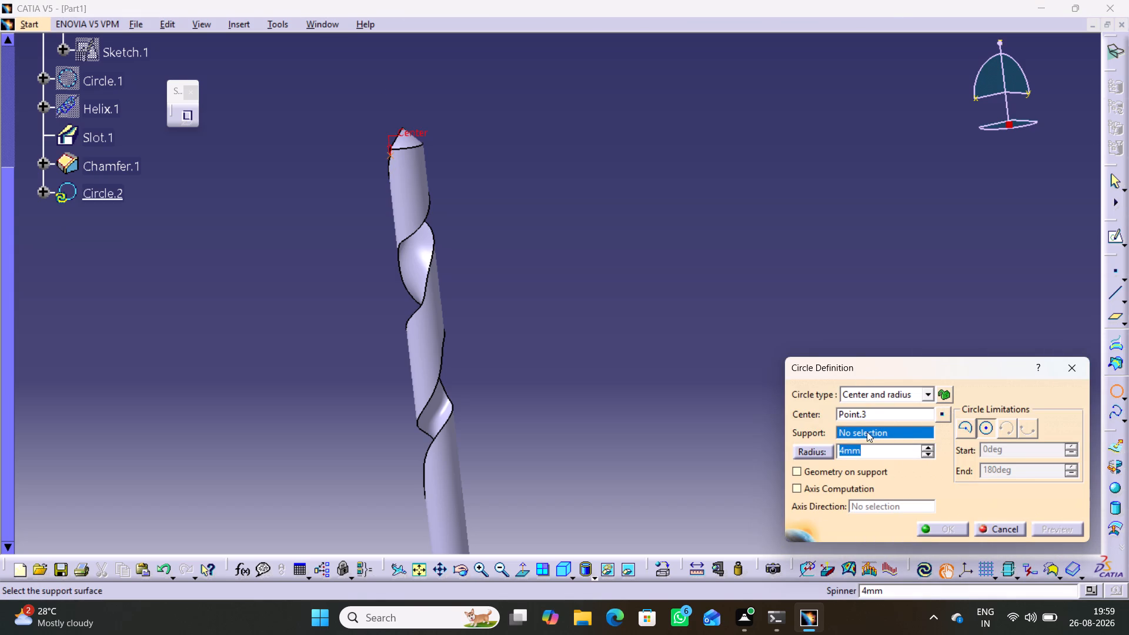
Complete the 4 mm radius circle near the drill tip, using the zx plane as its support.
right_click(851, 432)
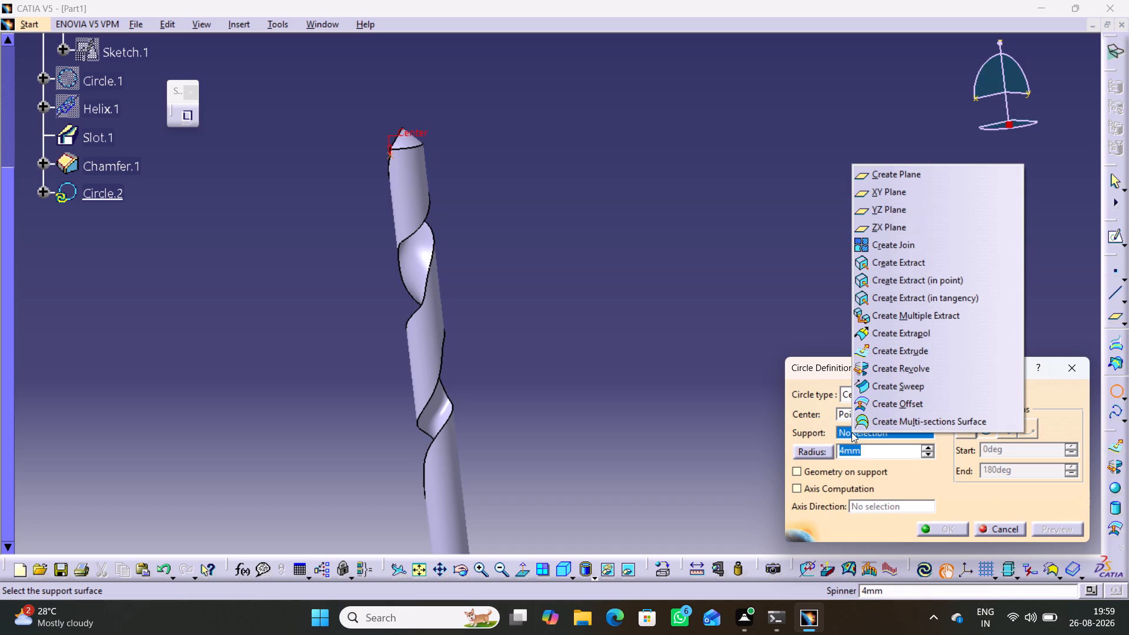
left_click(844, 430)
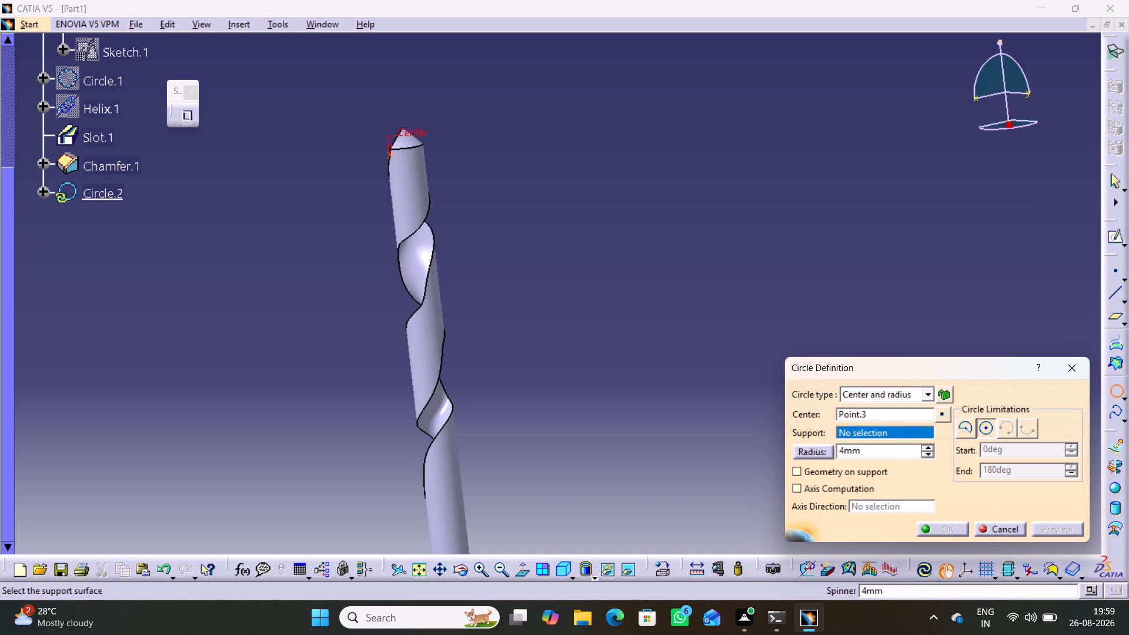
scroll(98, 138, "up", 4)
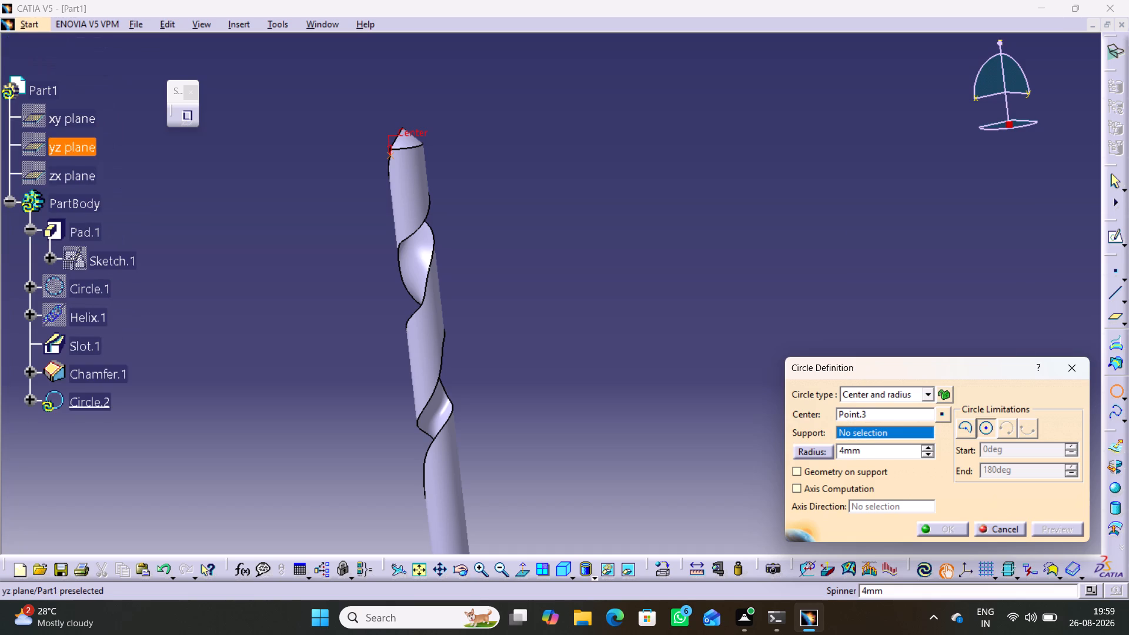
left_click(65, 174)
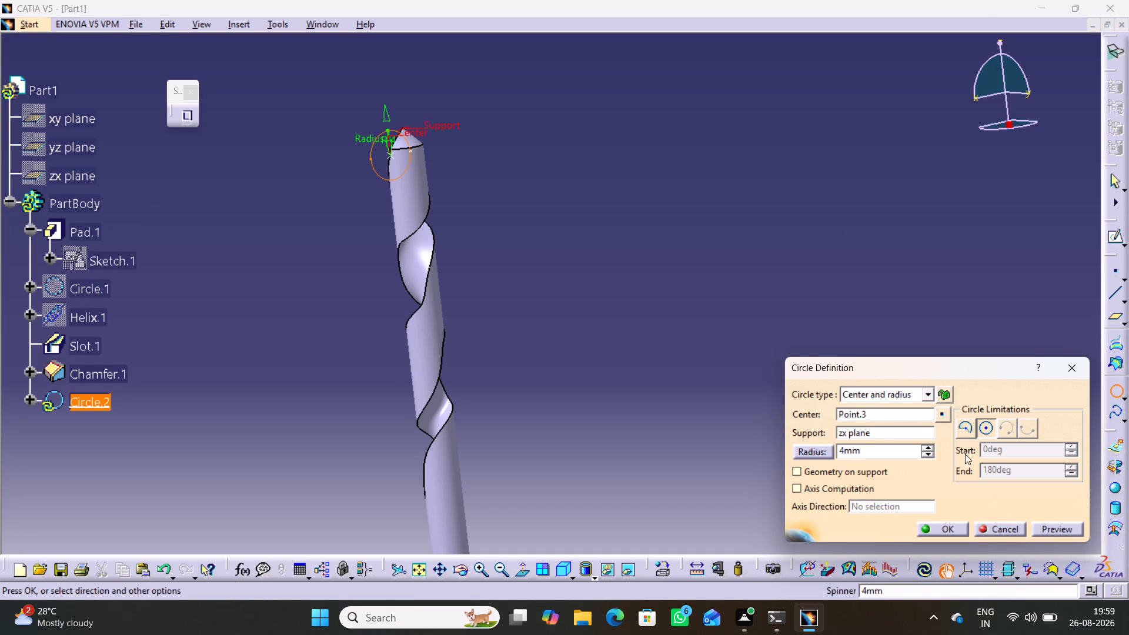
left_click(1044, 527)
left_click(954, 531)
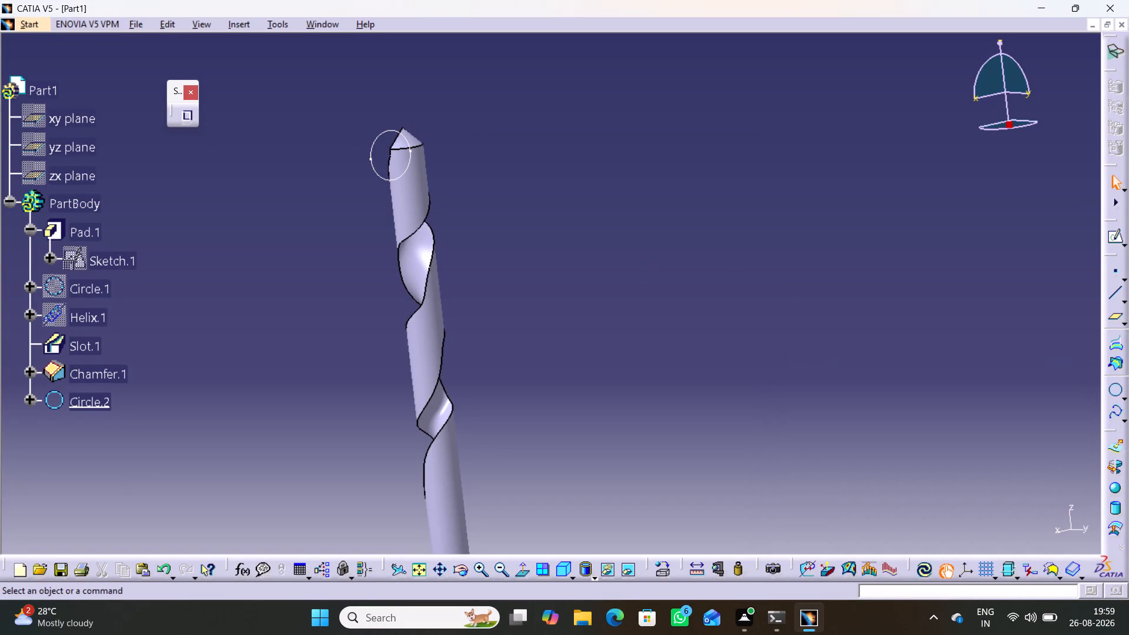
Start a helix curve and create its starting point at X 3 mm, Y 0 mm, Z -4 mm.
left_click(562, 571)
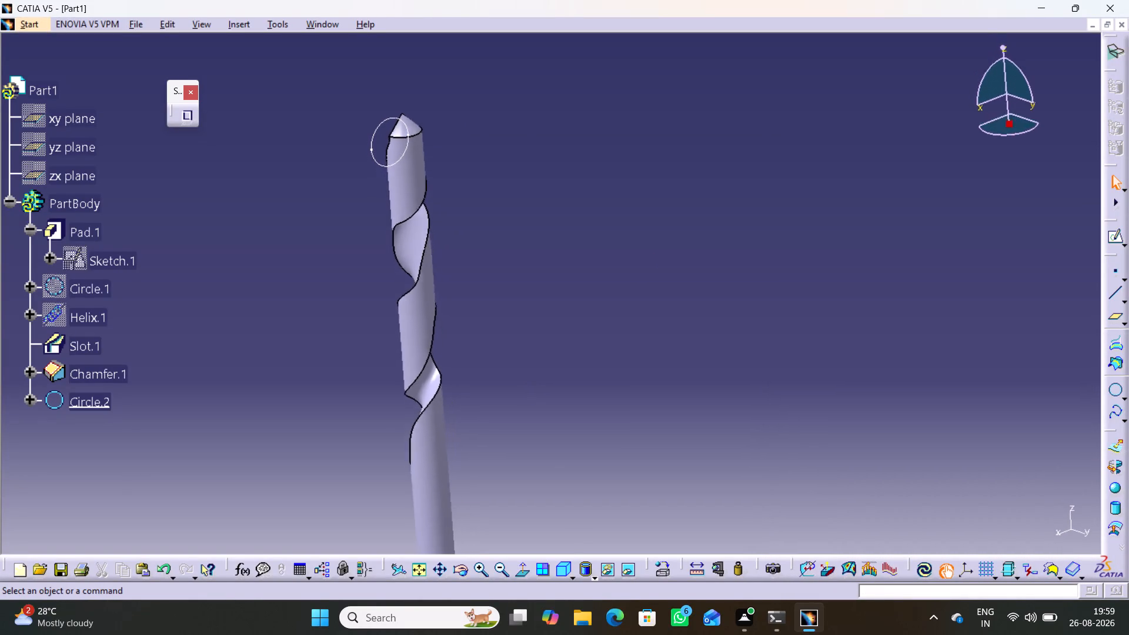
left_click(884, 592)
key("c")
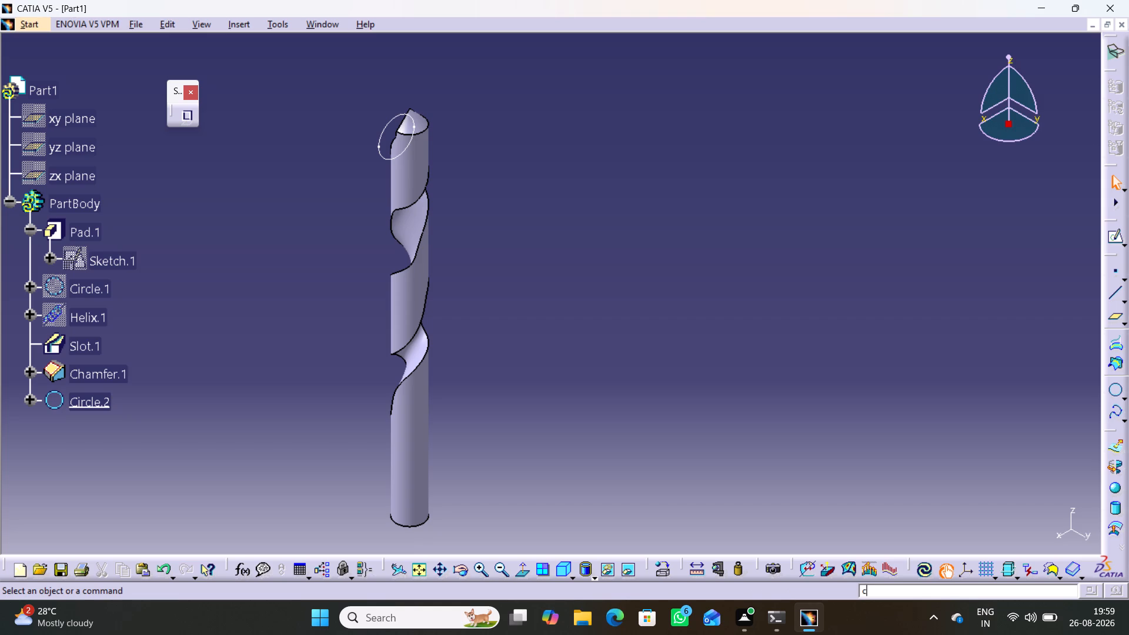
type(":helix")
key("Return")
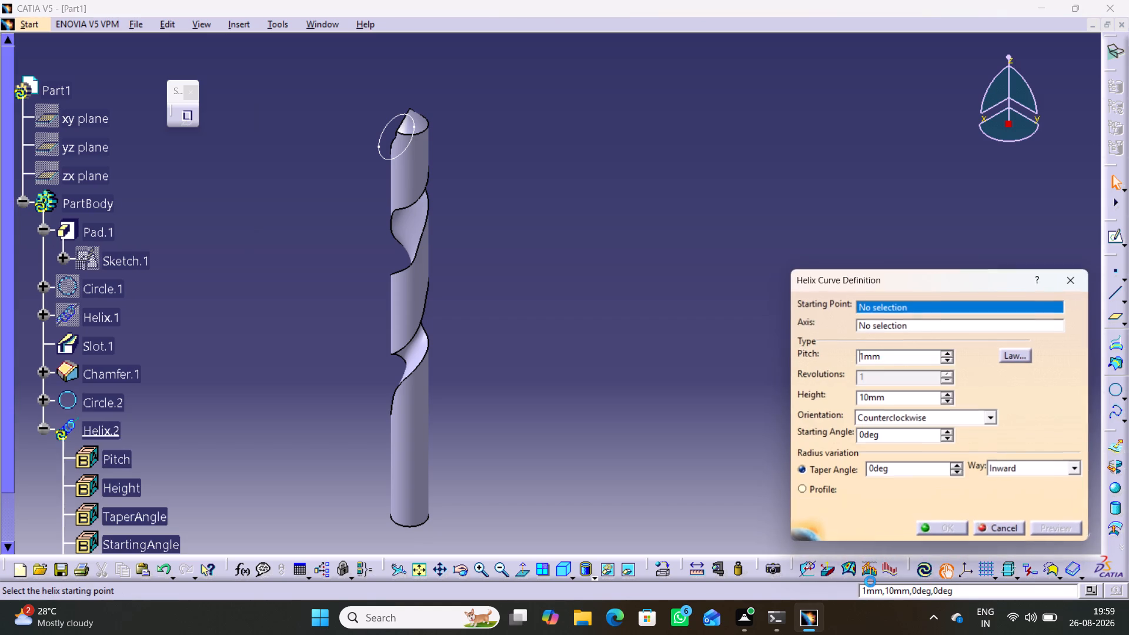
right_click(873, 303)
left_click(908, 310)
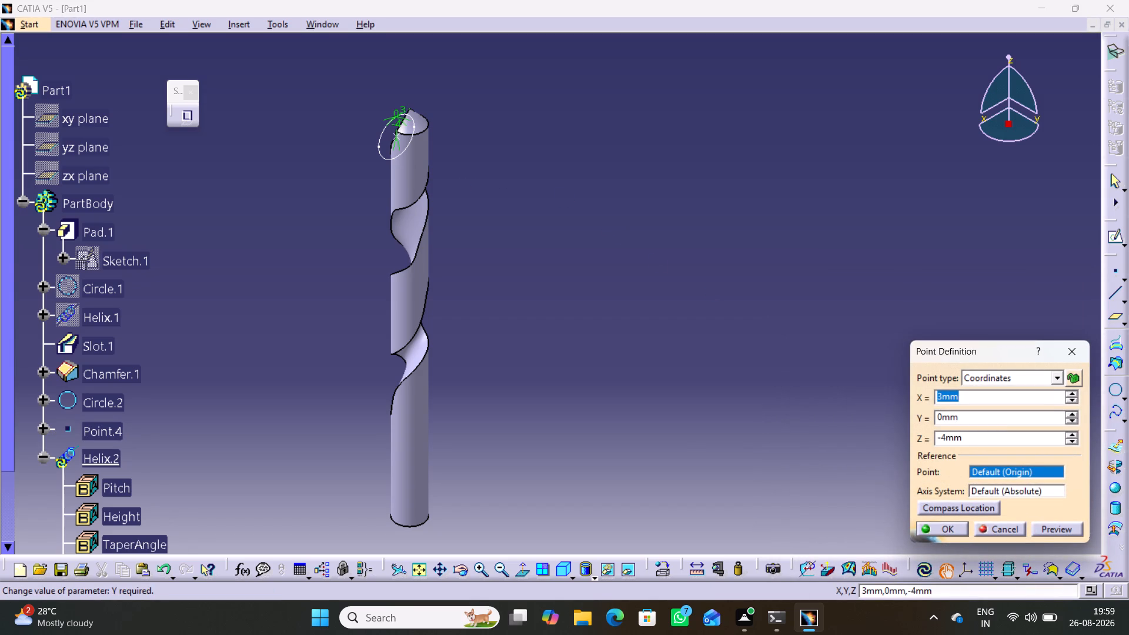
left_click(942, 526)
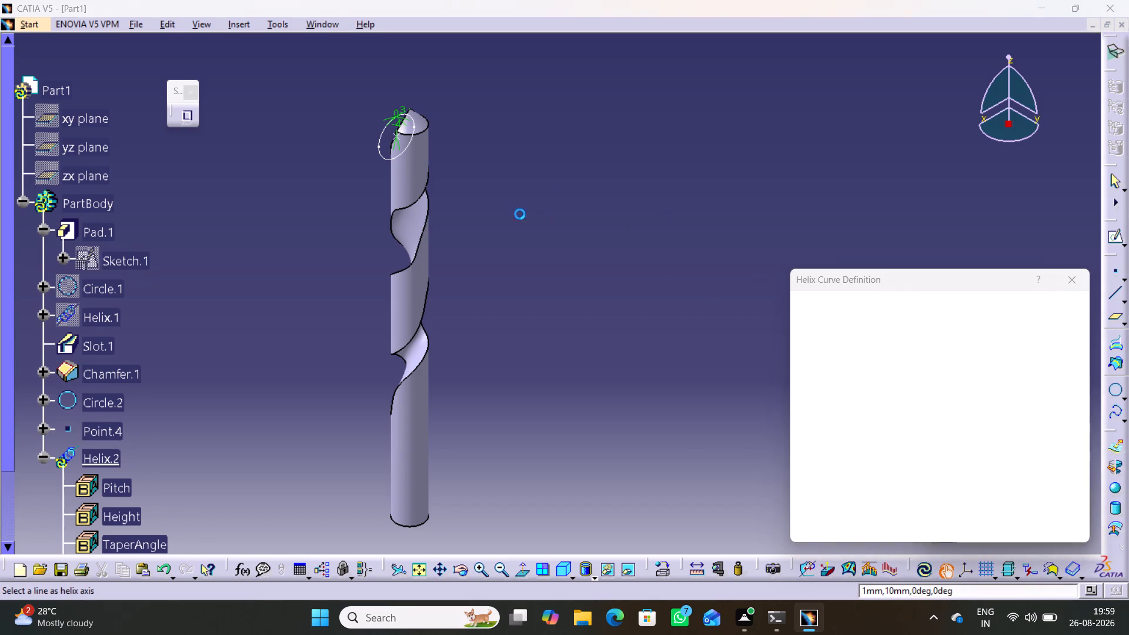
Complete the helix about the Z axis with 25 mm pitch and 60 mm height, reversing its direction to run down the drill.
left_click_drag(883, 357, 839, 352)
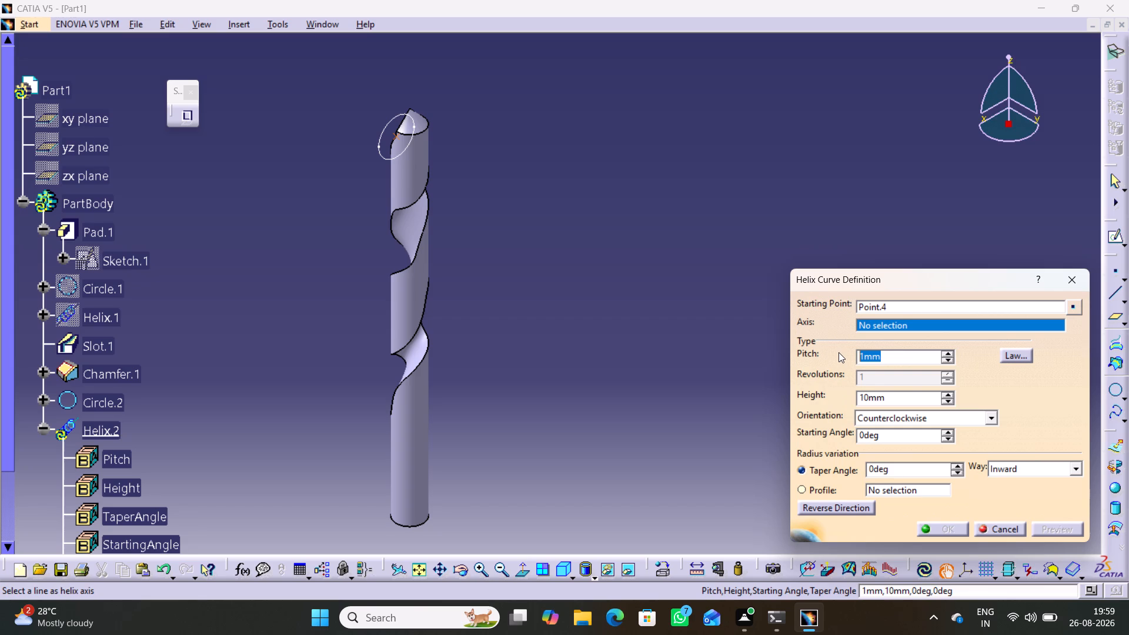
type("25")
left_click(647, 320)
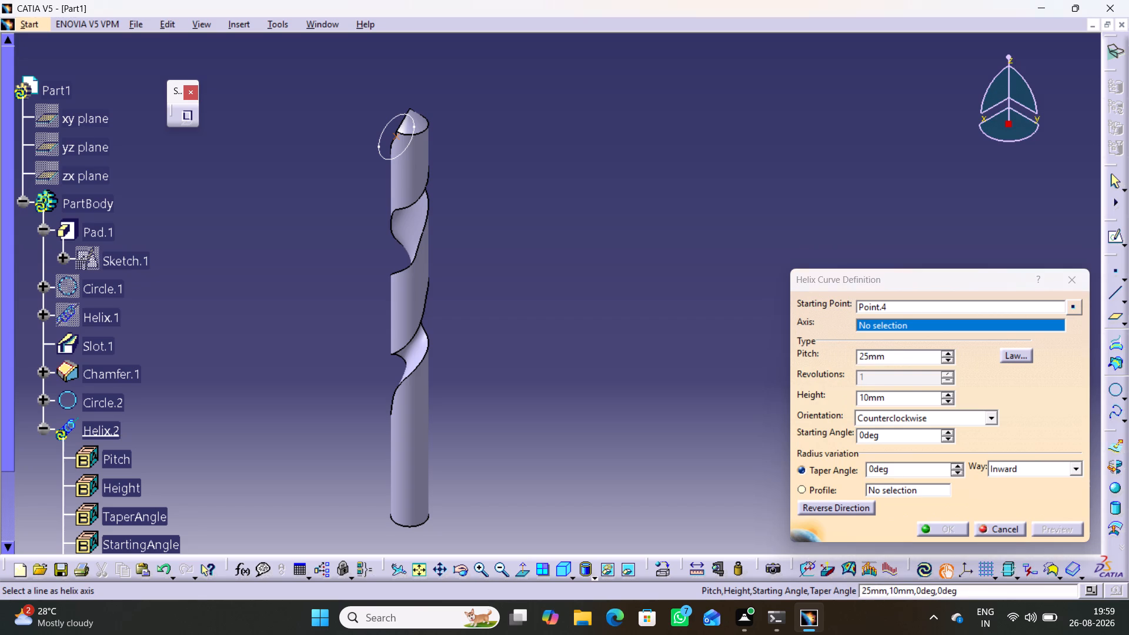
left_click_drag(875, 397, 846, 396)
left_click_drag(911, 396, 863, 400)
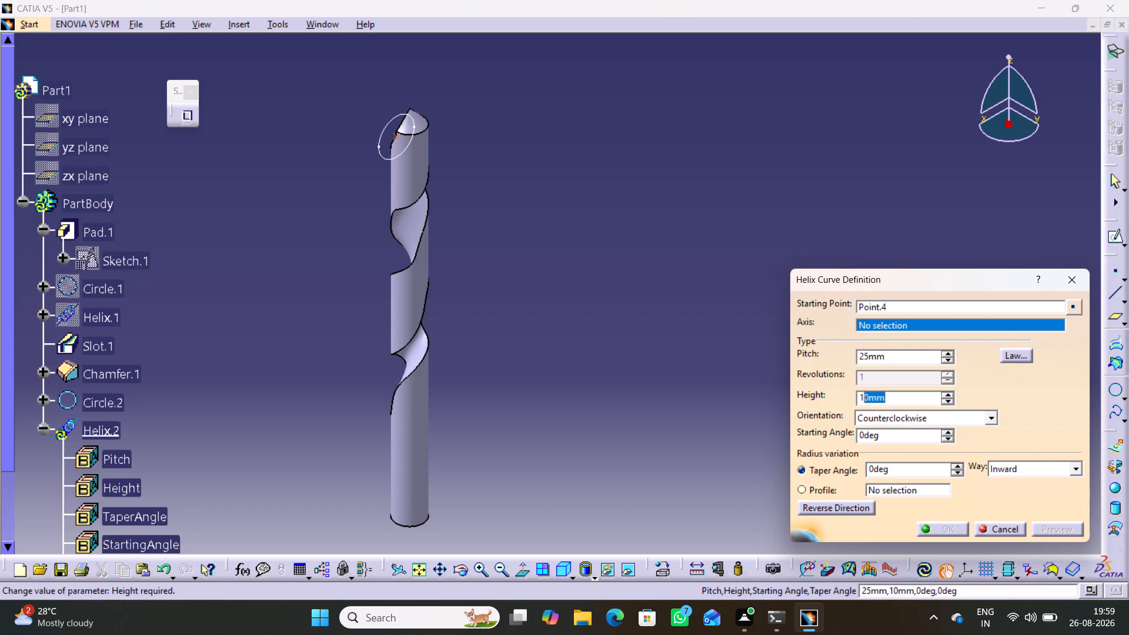
left_click_drag(863, 400, 848, 400)
type("60")
left_click(736, 357)
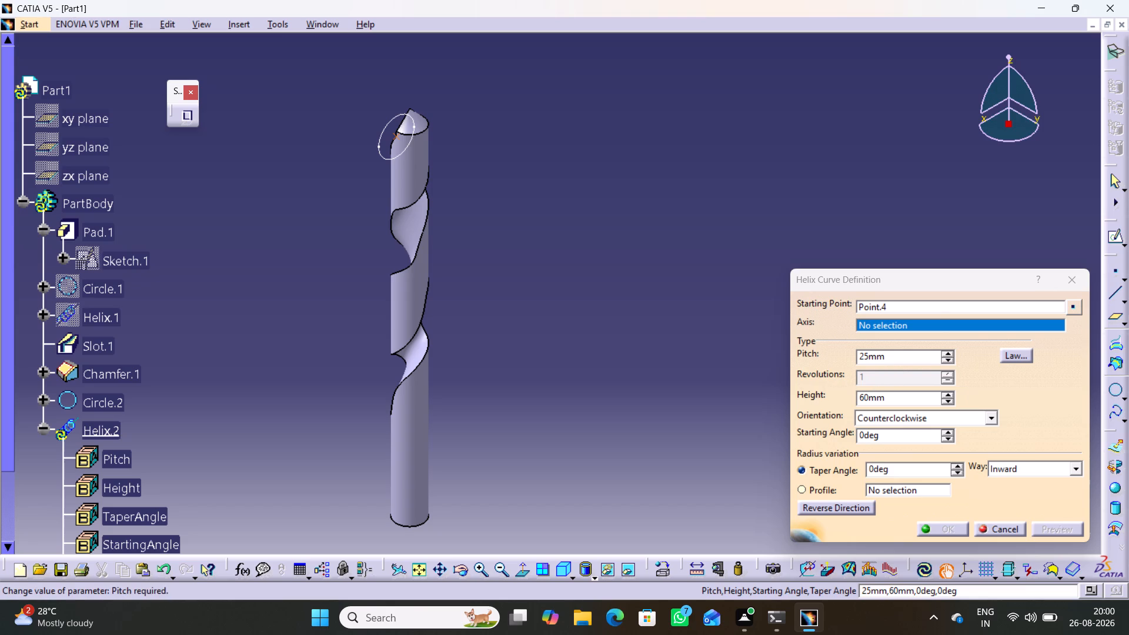
right_click(904, 322)
left_click(929, 383)
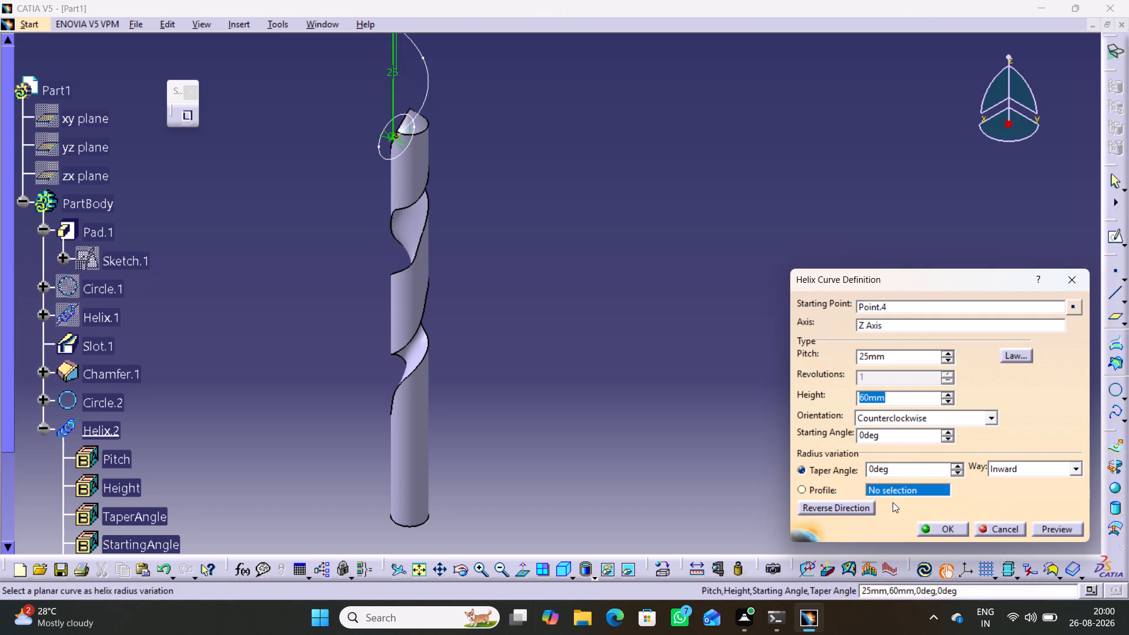
left_click(846, 510)
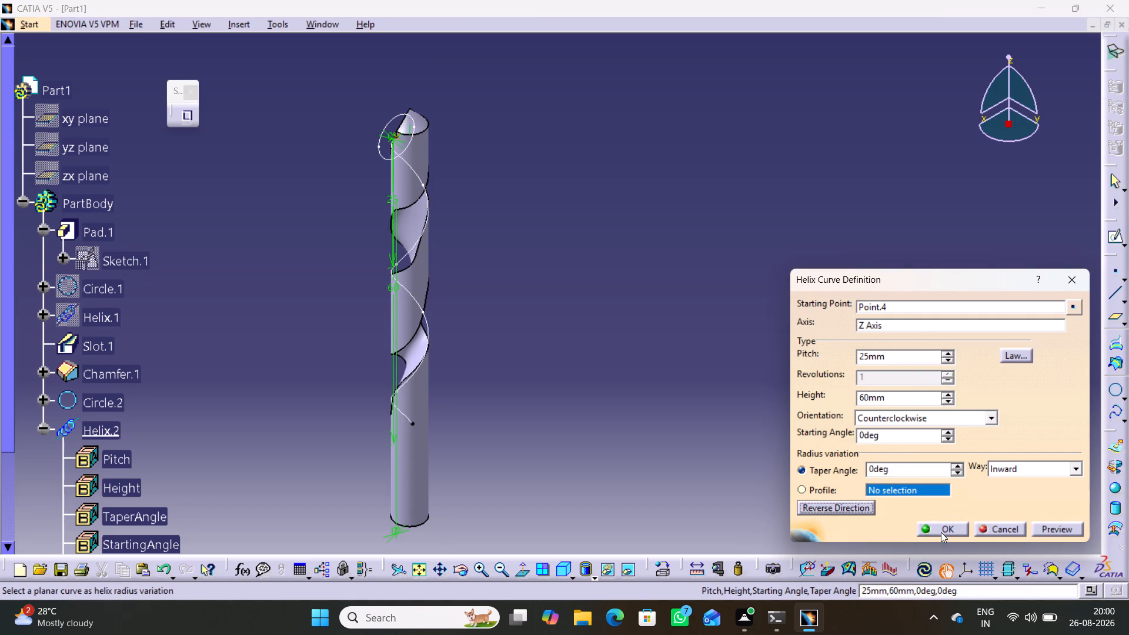
left_click(940, 528)
left_click(676, 299)
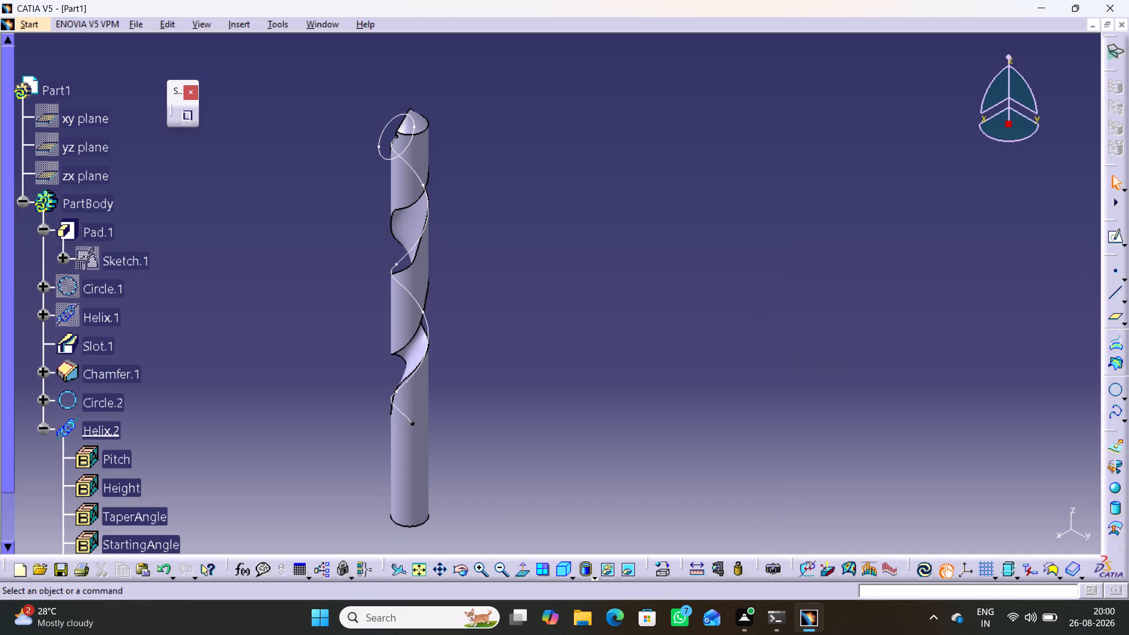
Switch to the Part Design workbench.
left_click(32, 20)
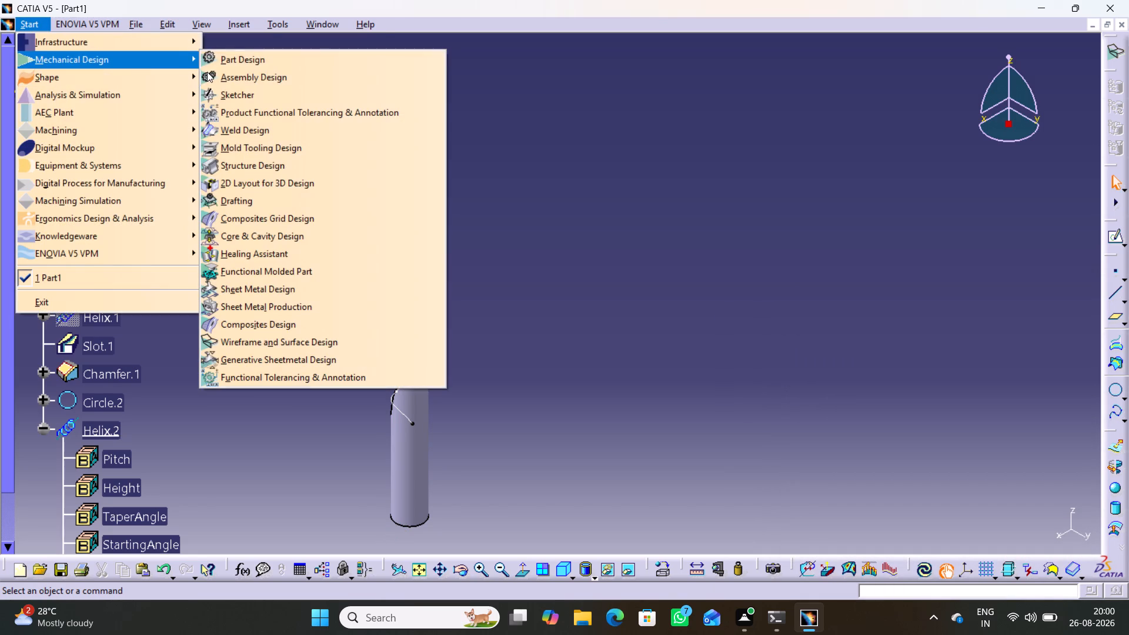
left_click(229, 63)
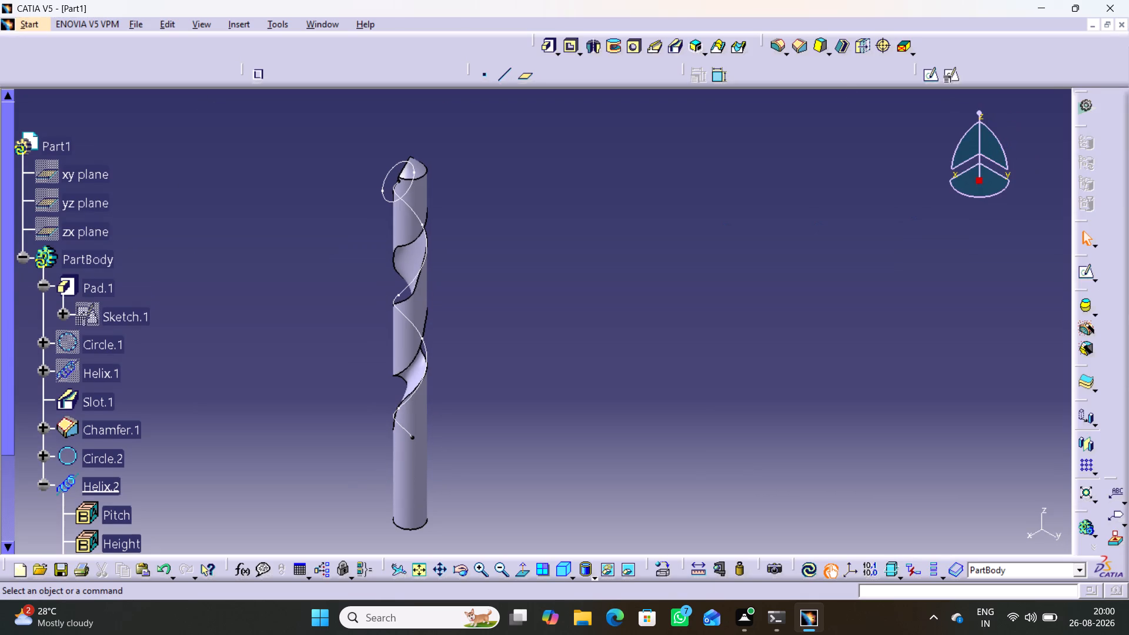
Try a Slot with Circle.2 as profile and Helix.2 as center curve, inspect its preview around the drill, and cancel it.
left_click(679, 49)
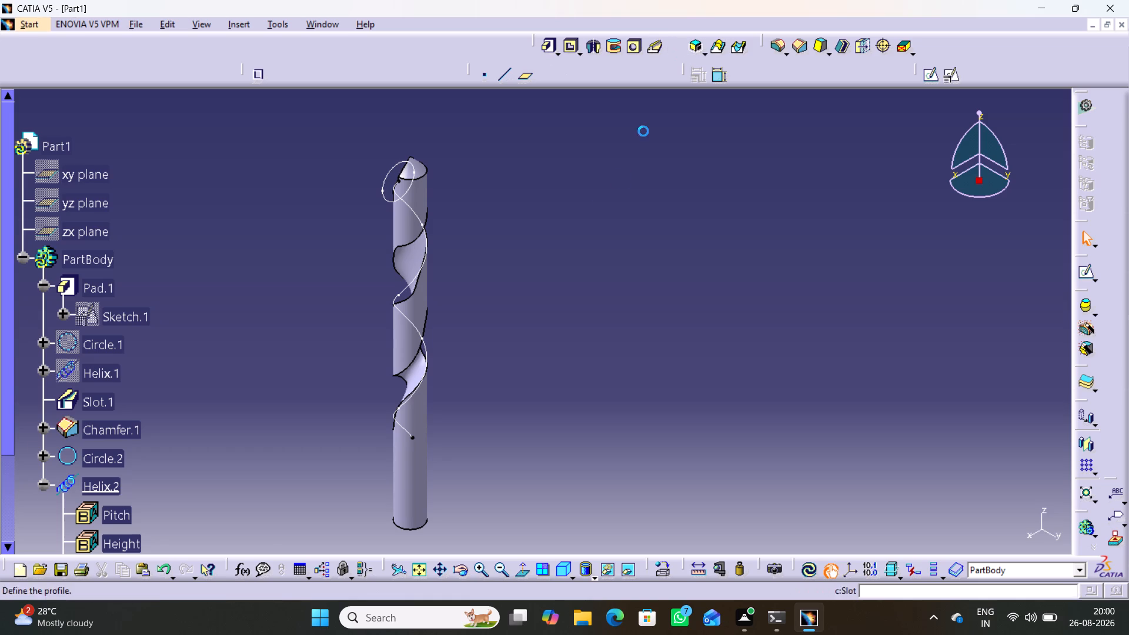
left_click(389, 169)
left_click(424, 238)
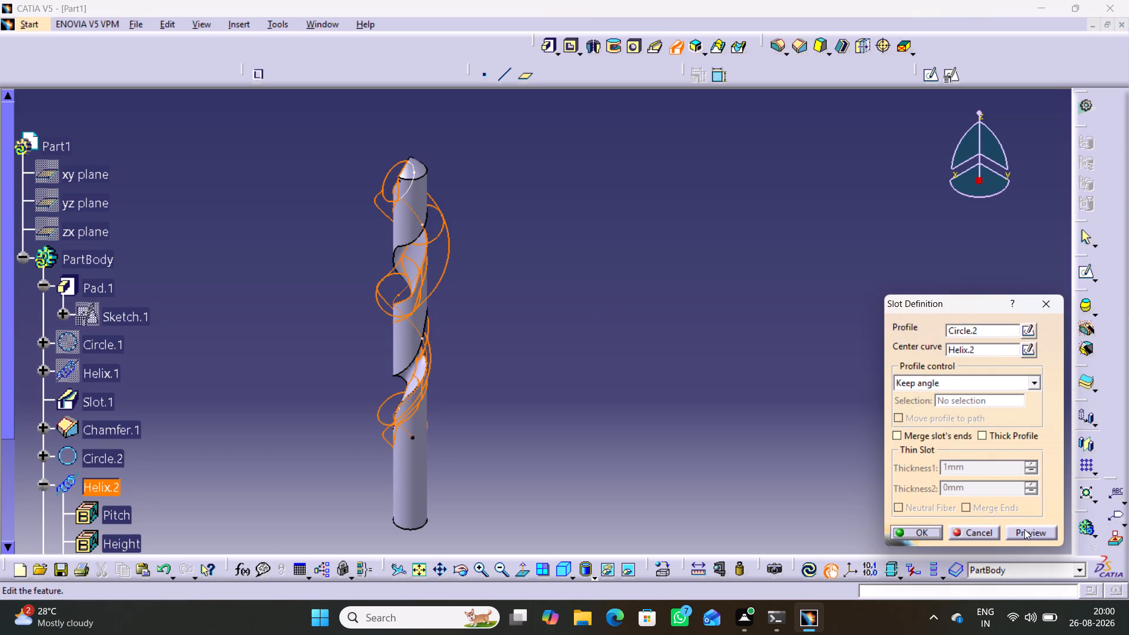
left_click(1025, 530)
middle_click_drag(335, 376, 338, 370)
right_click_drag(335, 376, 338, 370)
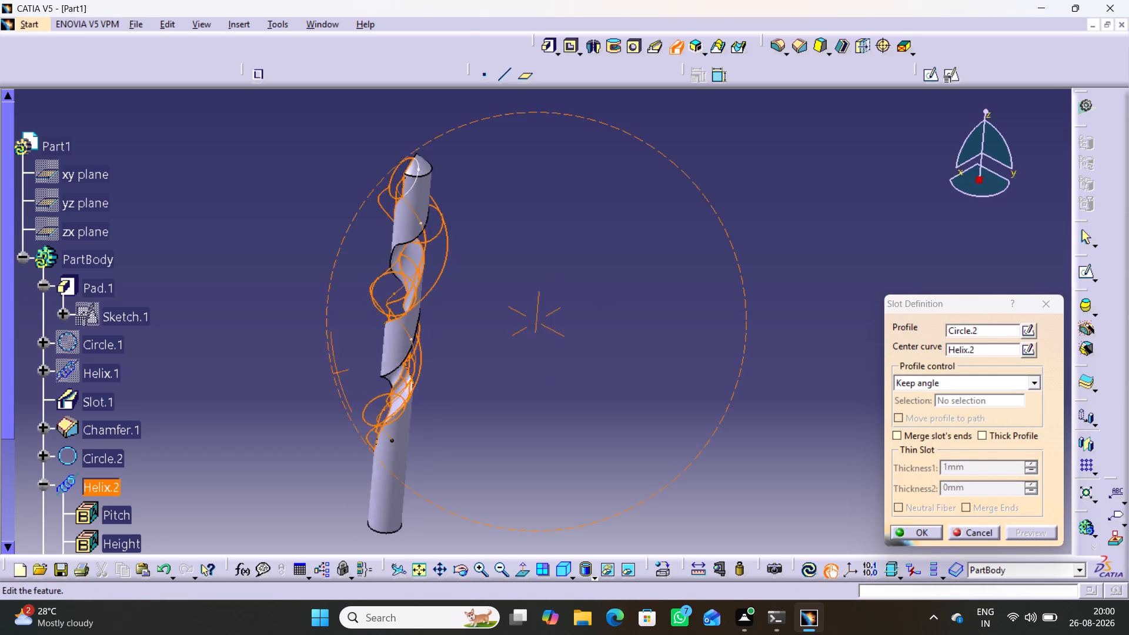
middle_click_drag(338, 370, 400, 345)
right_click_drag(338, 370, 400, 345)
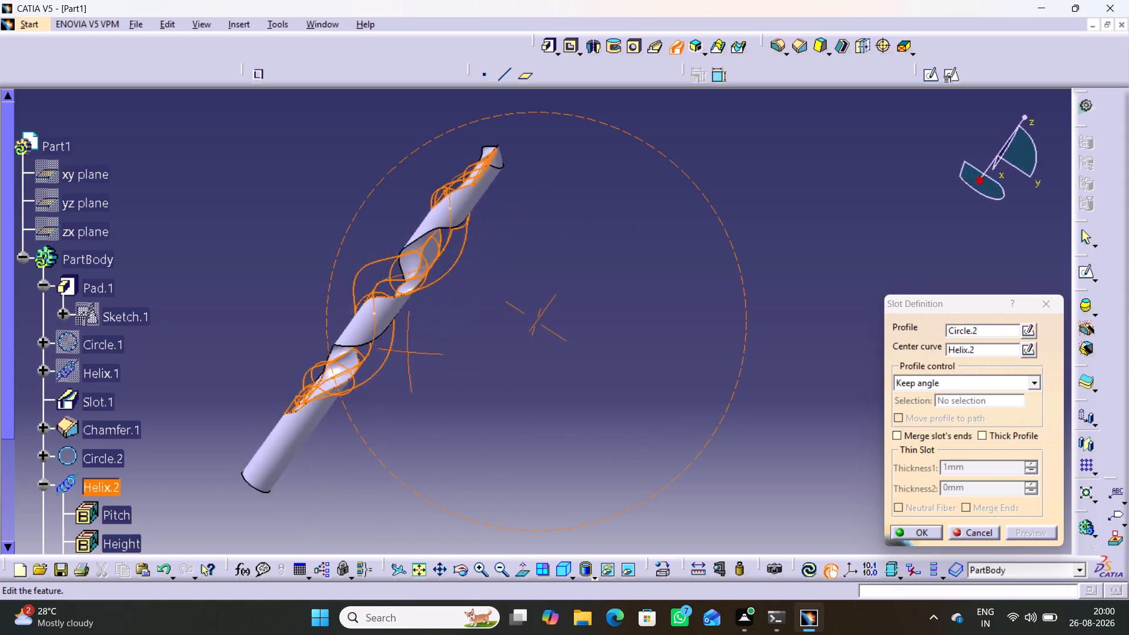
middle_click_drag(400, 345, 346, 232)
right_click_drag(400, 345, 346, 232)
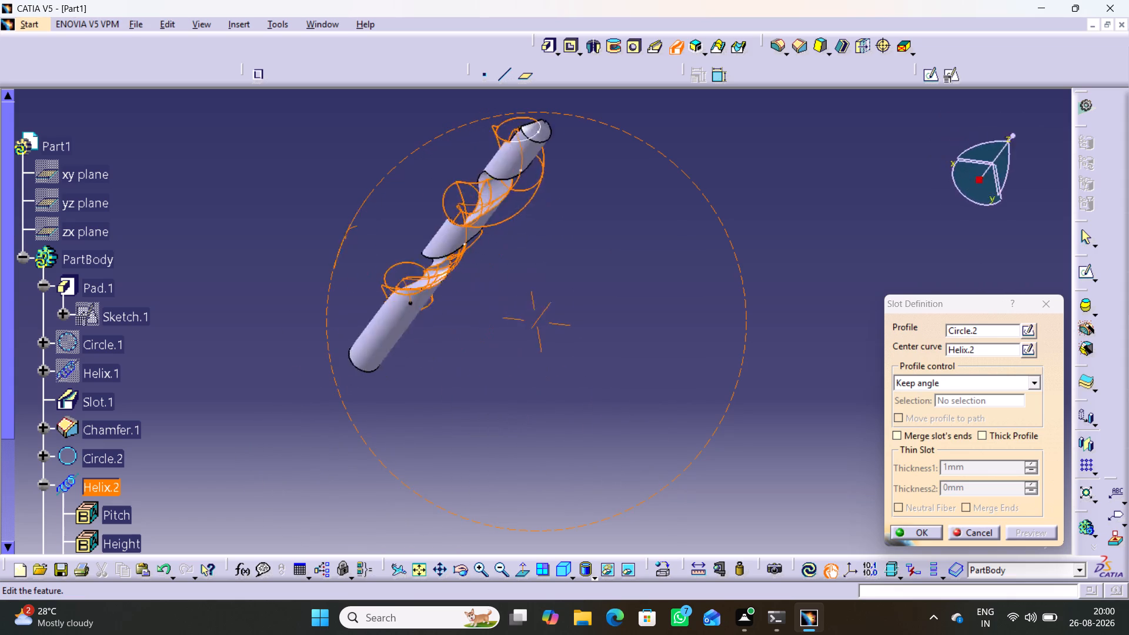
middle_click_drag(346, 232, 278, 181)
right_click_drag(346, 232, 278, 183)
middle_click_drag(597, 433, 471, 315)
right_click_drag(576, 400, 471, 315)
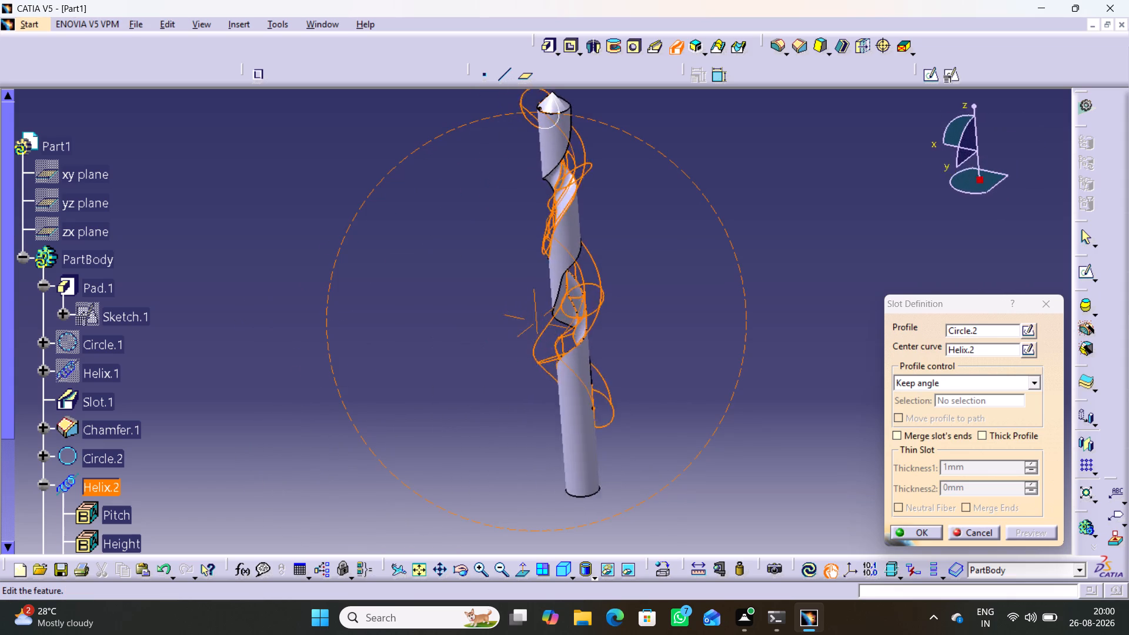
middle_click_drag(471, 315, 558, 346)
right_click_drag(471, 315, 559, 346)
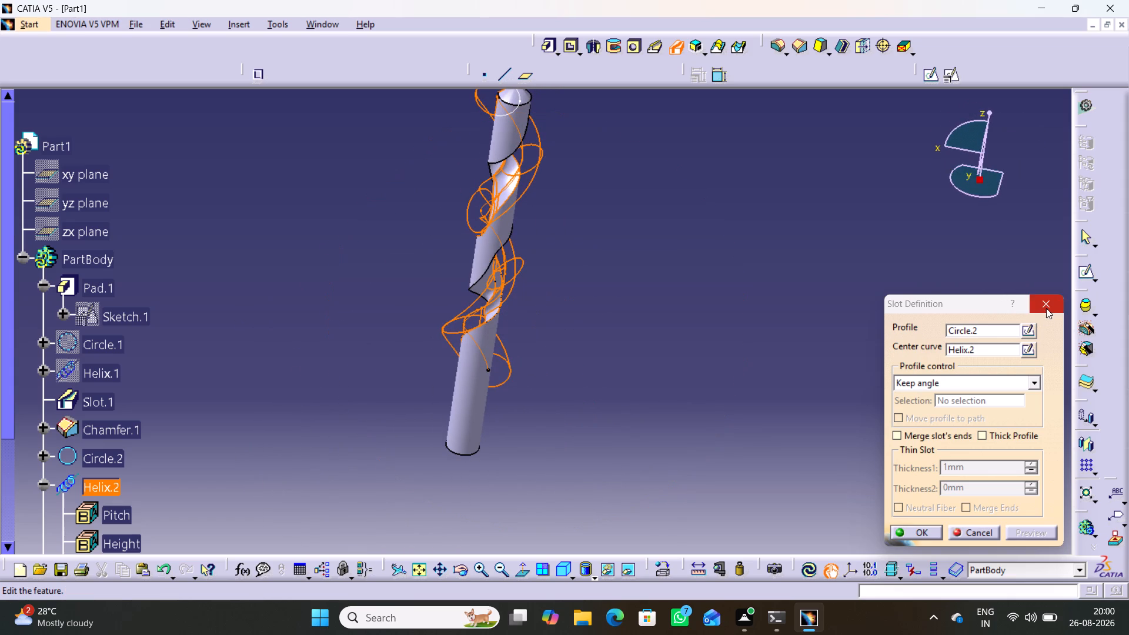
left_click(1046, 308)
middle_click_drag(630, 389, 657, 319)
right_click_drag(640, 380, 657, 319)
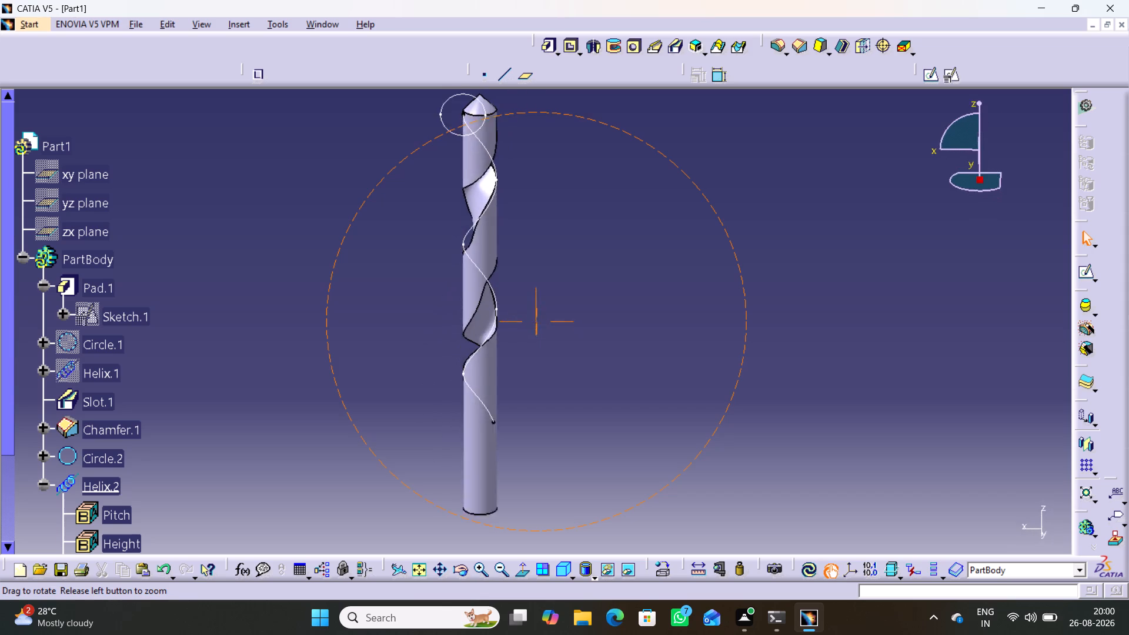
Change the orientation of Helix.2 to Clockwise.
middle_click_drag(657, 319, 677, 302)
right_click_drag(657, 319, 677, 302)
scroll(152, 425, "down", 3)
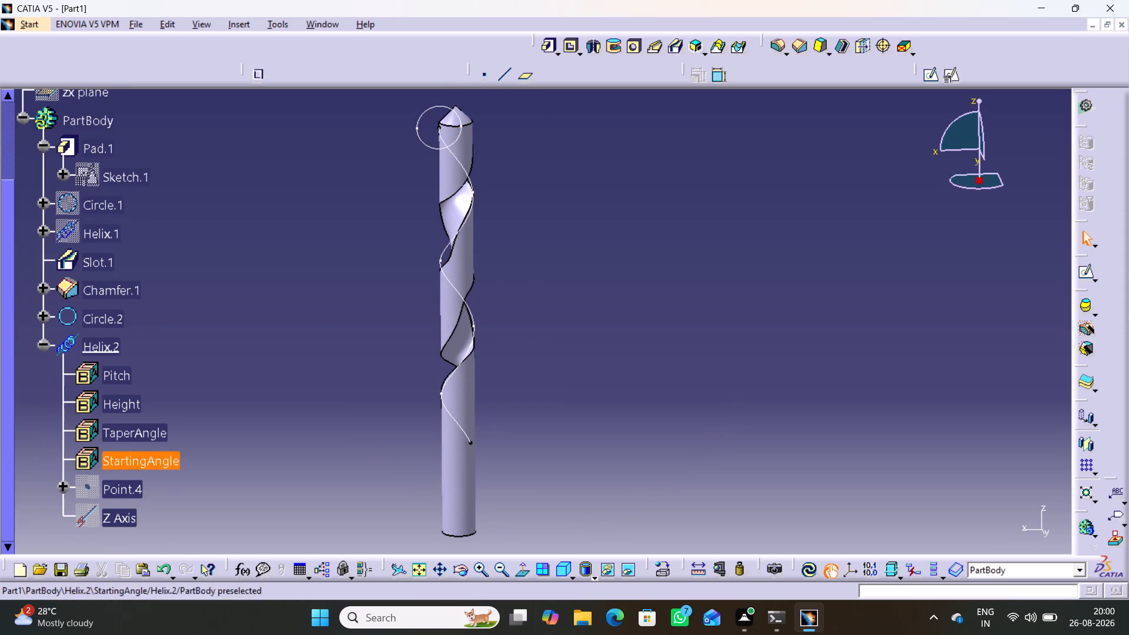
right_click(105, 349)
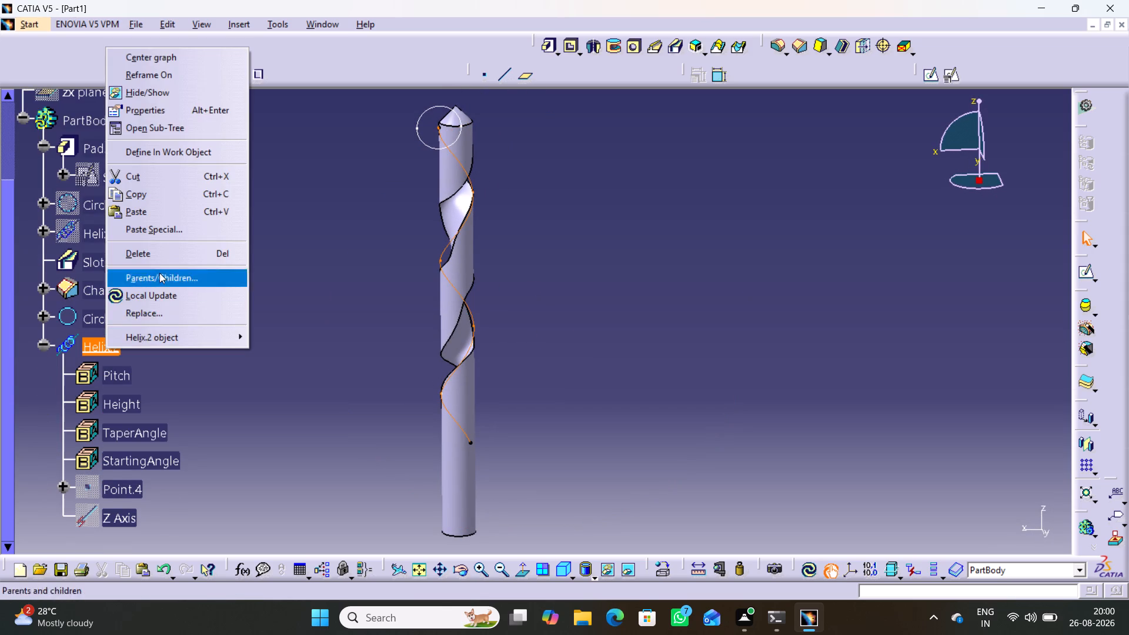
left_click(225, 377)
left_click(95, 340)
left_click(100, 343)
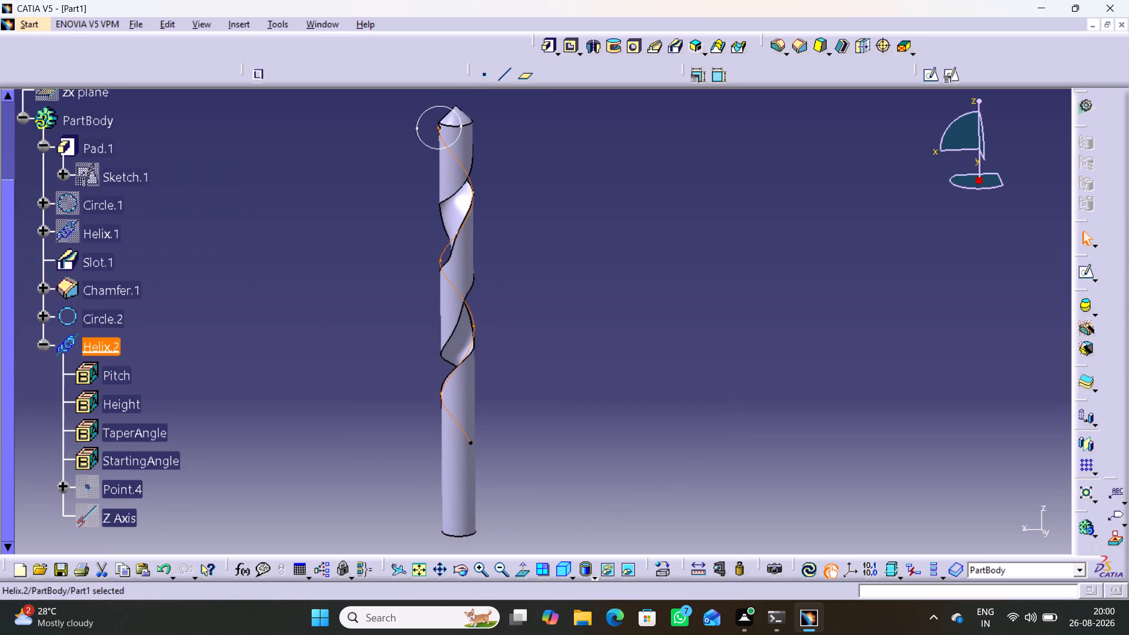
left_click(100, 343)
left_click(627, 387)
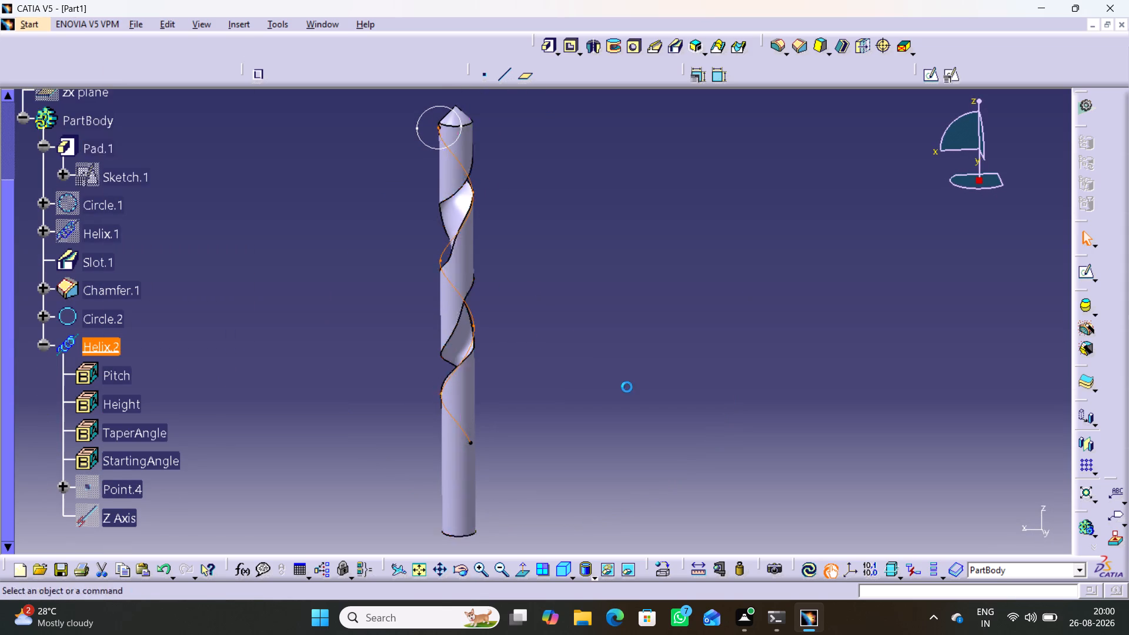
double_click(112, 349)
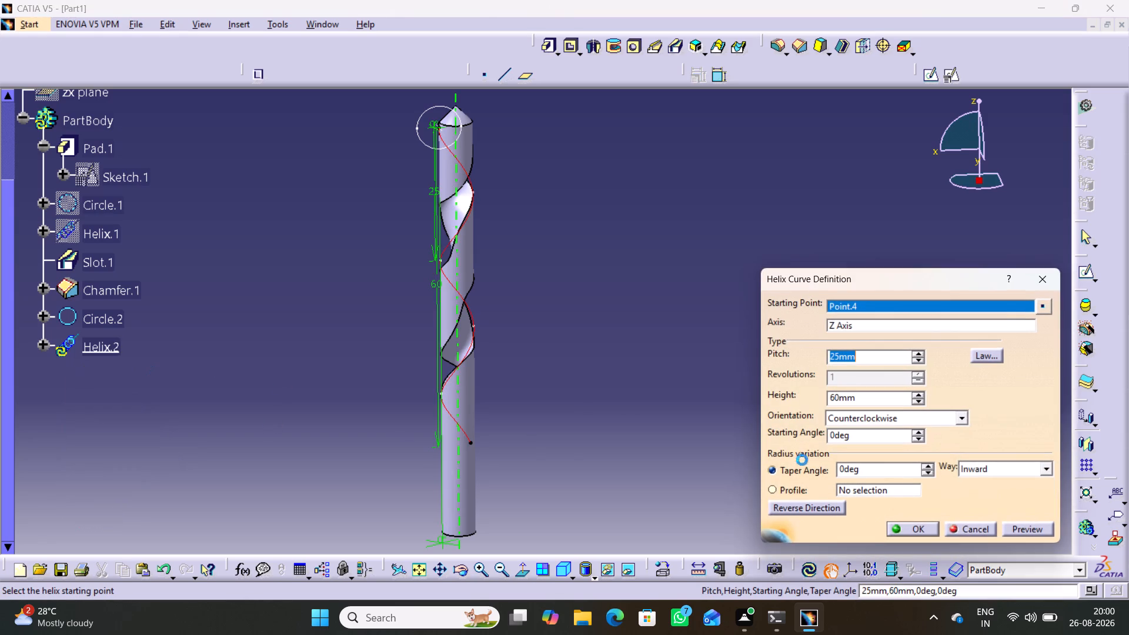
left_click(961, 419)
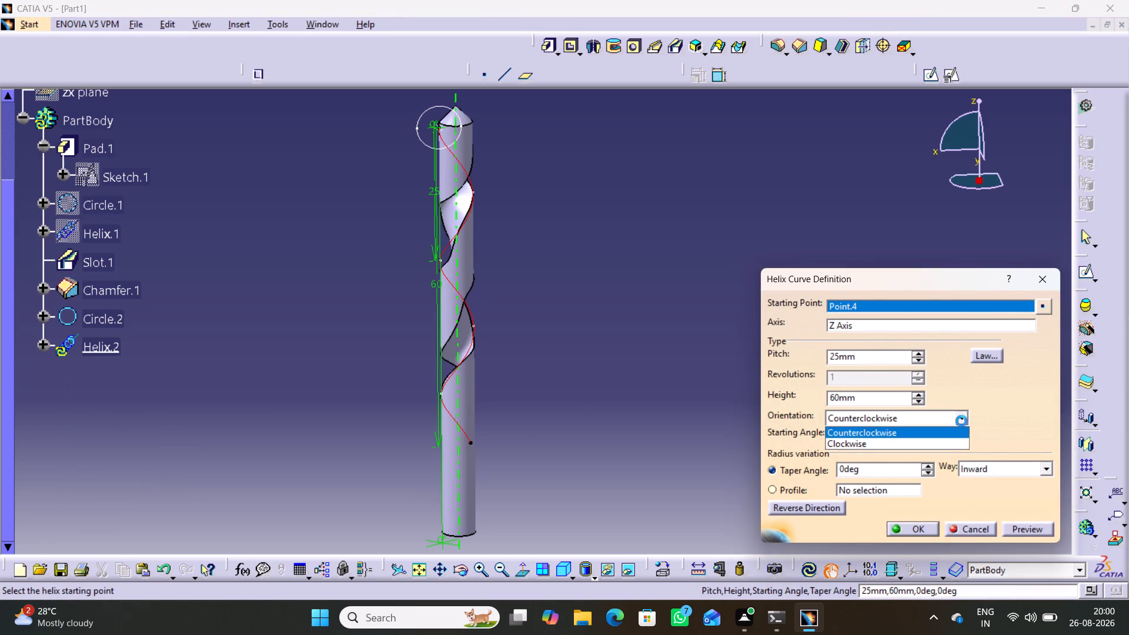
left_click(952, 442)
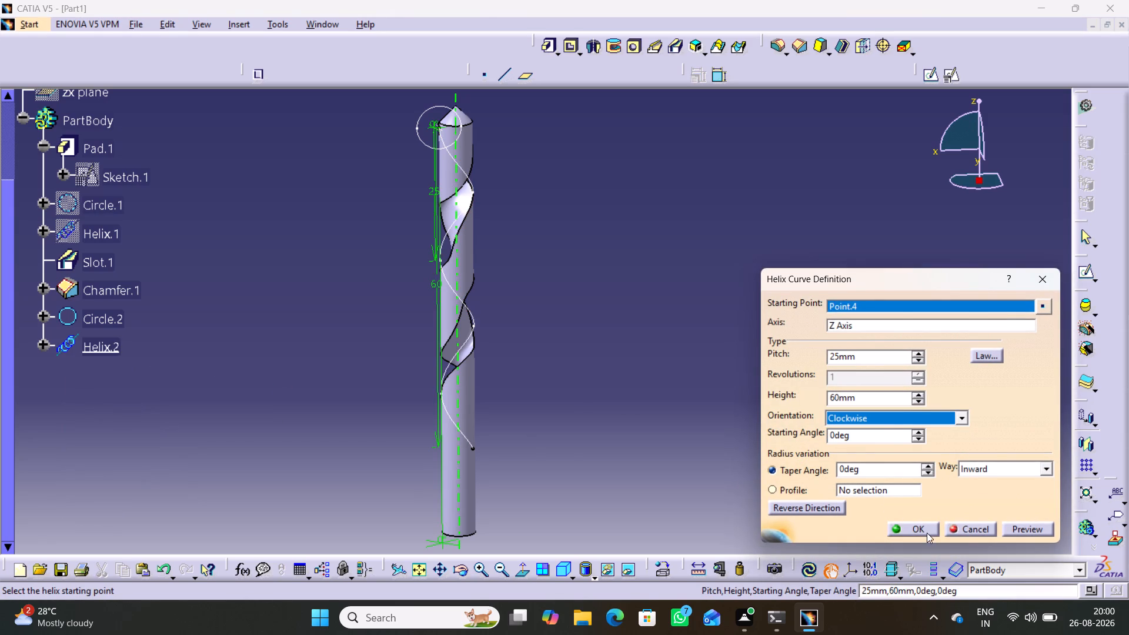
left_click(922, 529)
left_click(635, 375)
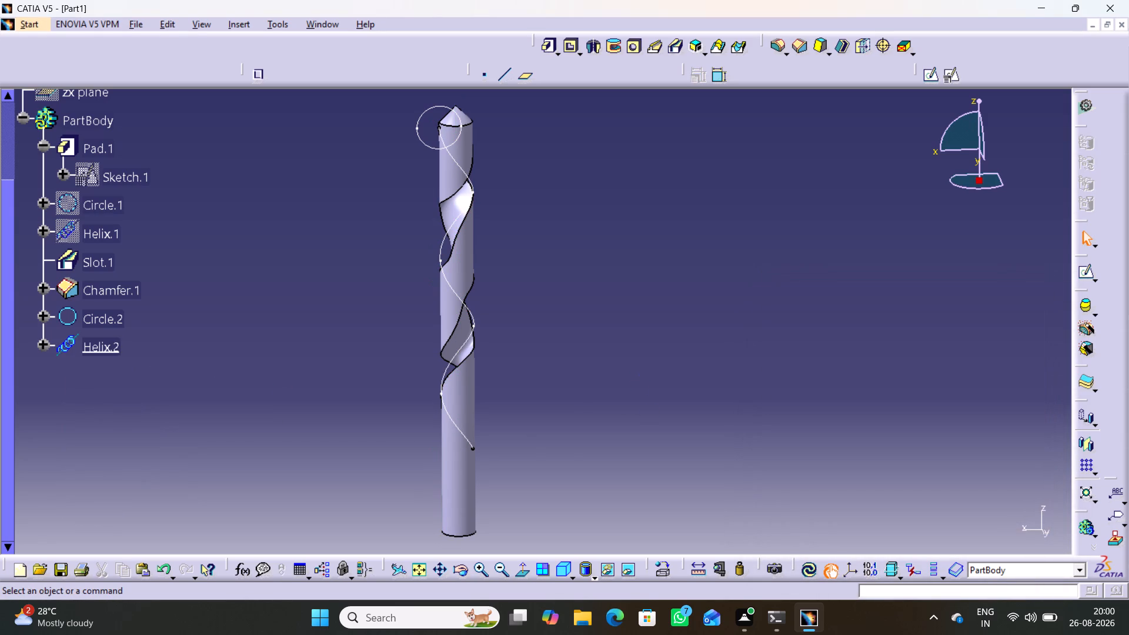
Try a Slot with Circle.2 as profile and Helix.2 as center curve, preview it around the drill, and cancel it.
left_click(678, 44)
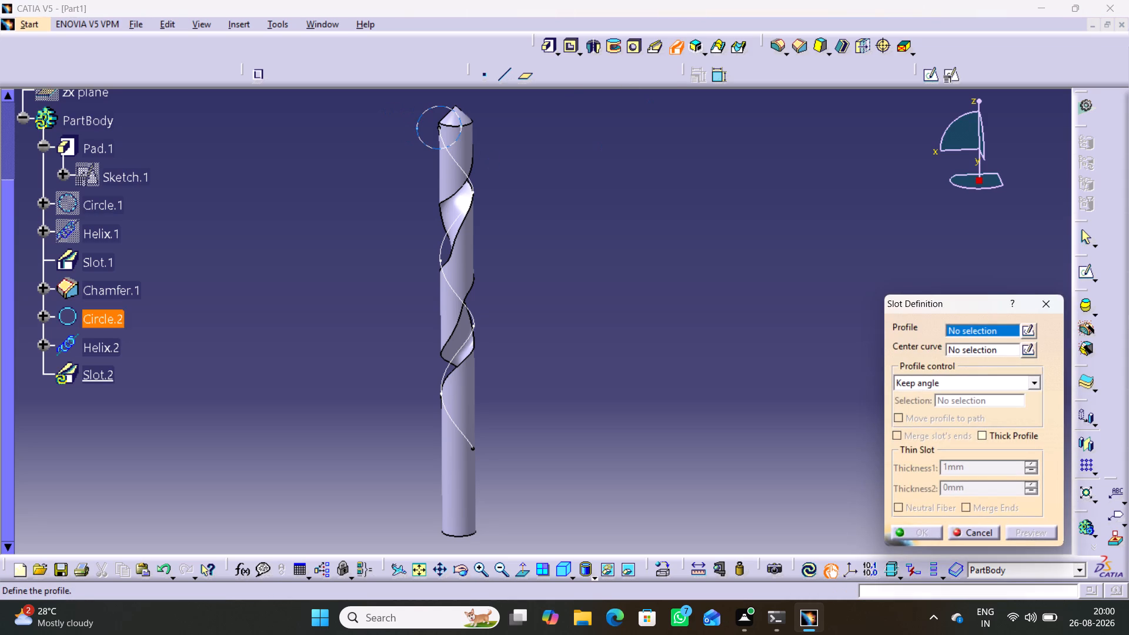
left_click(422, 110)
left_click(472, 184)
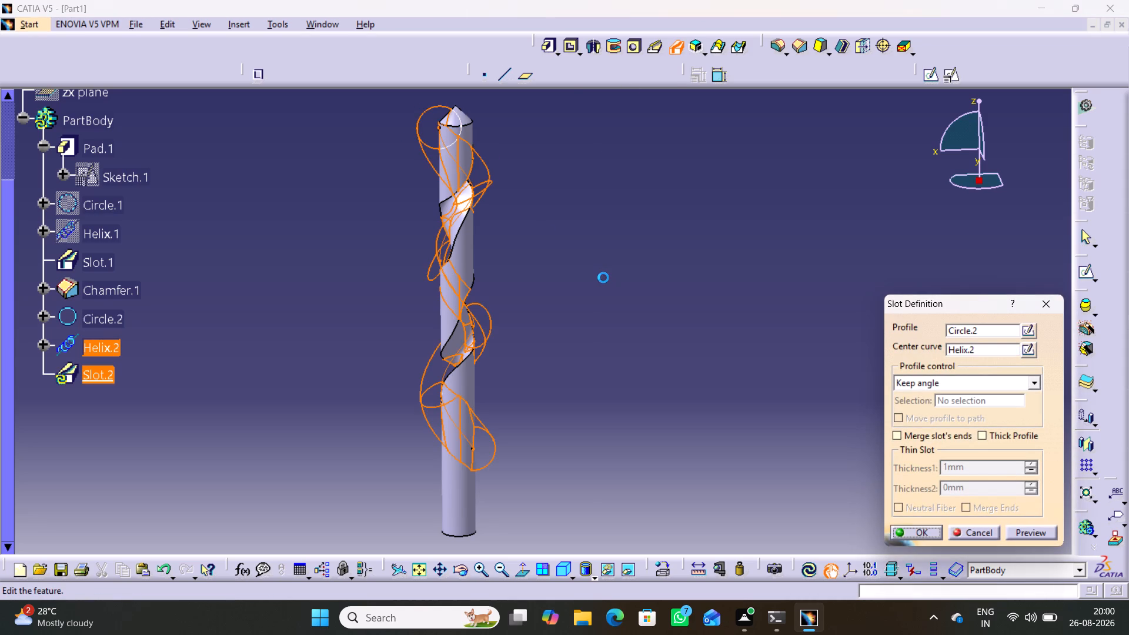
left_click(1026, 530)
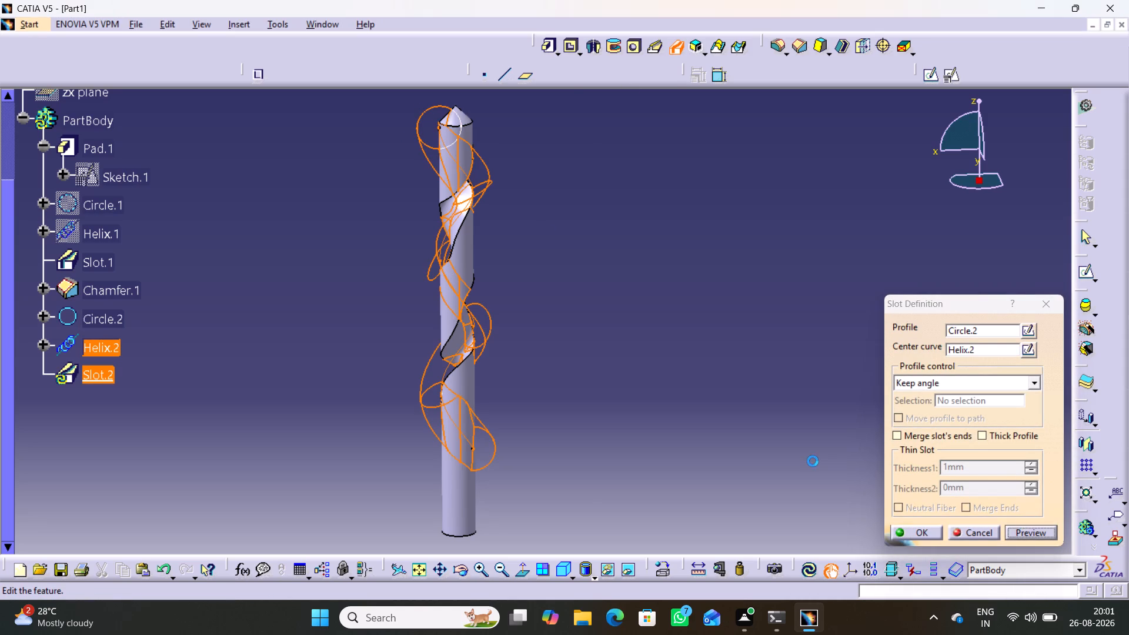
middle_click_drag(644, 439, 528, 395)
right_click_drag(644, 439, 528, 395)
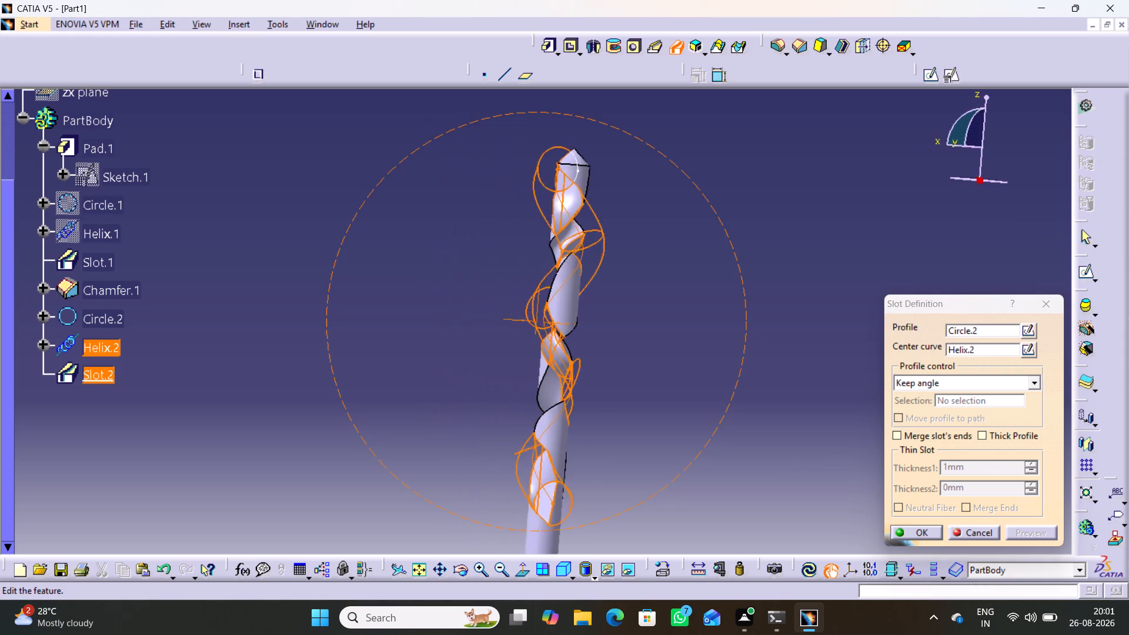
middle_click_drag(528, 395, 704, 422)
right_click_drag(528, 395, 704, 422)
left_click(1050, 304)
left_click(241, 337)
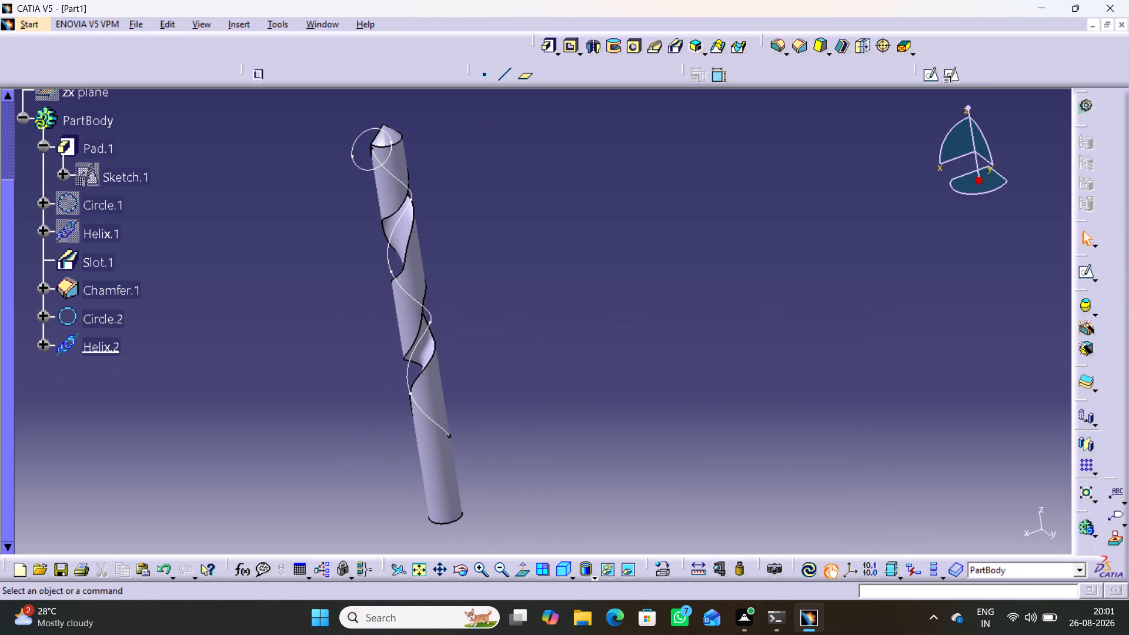
Set the orientation of Helix.2 back to Counterclockwise.
right_click(98, 346)
left_click(223, 421)
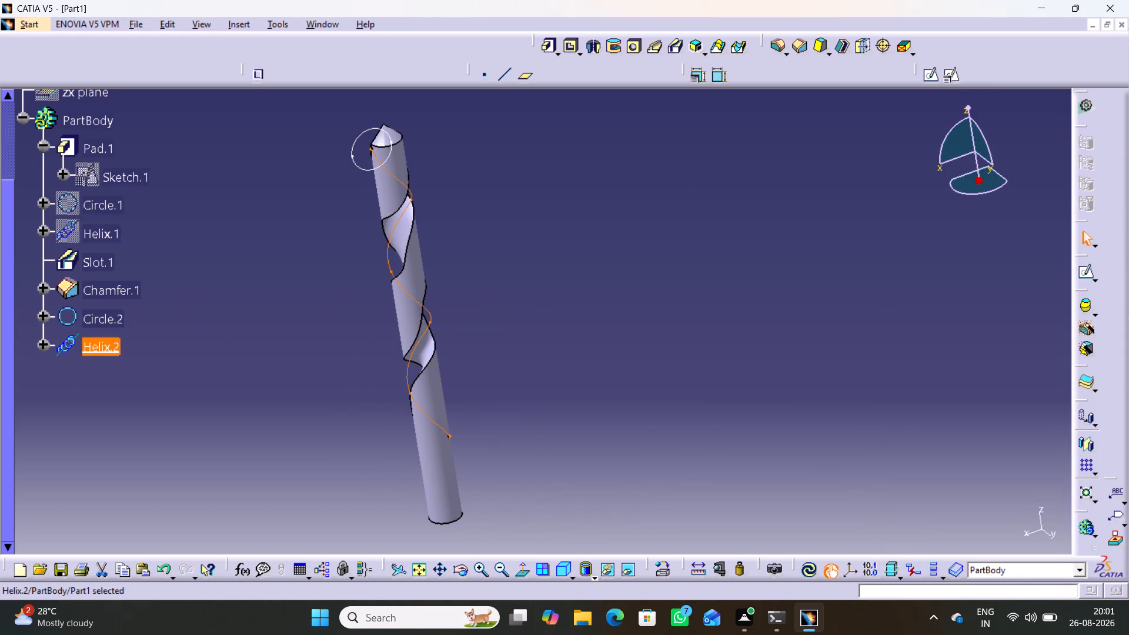
double_click(101, 346)
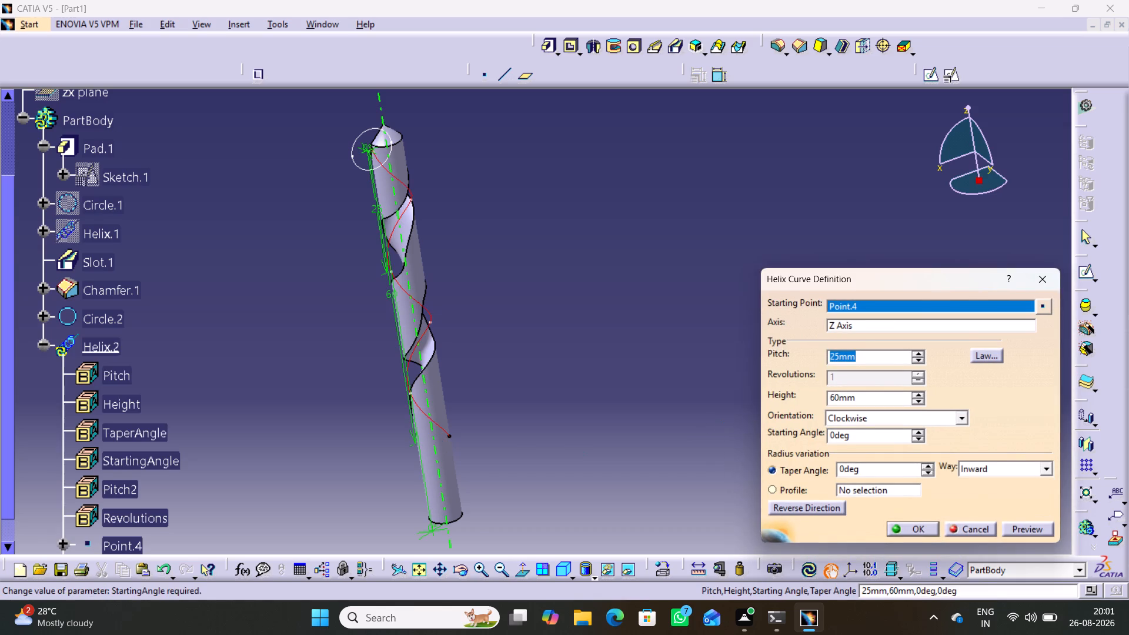
left_click(963, 419)
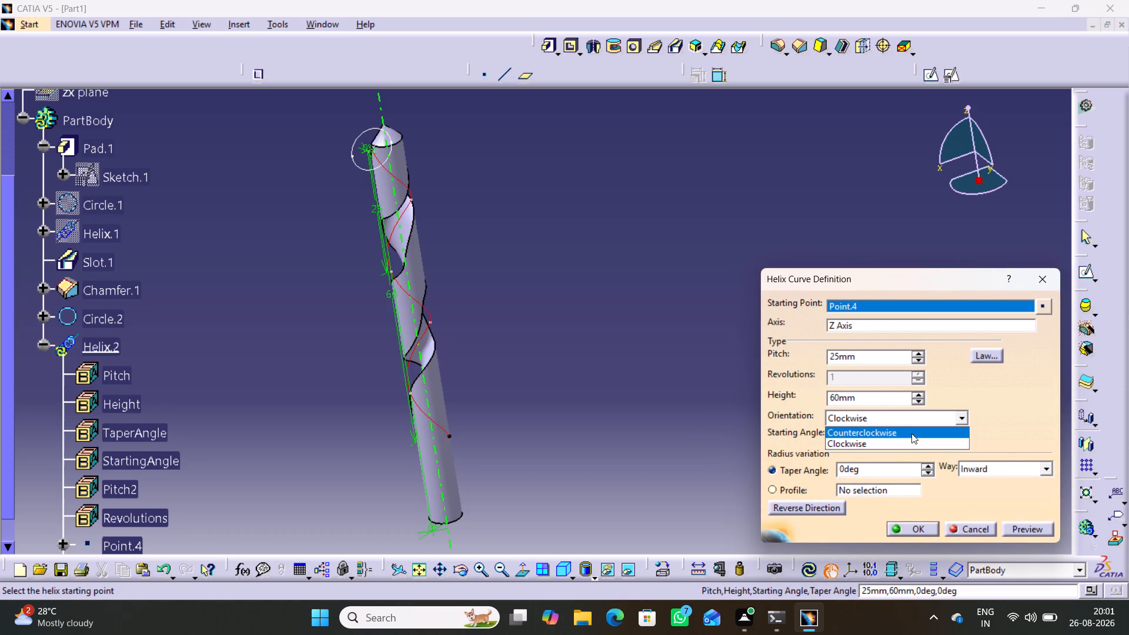
left_click(911, 433)
left_click(1017, 529)
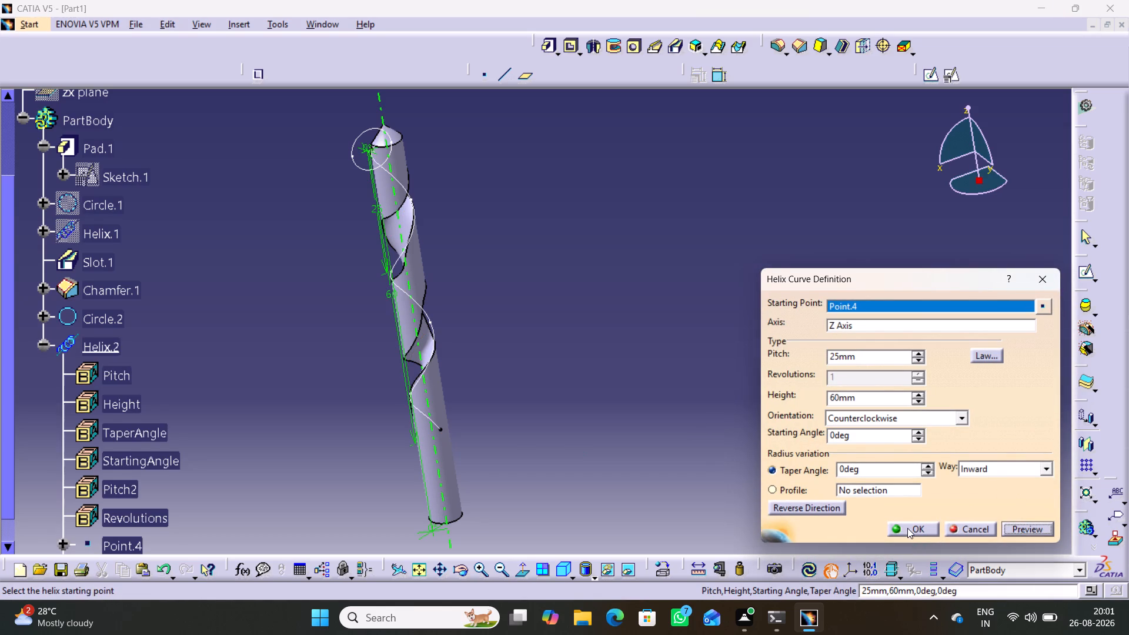
left_click(907, 528)
left_click(641, 395)
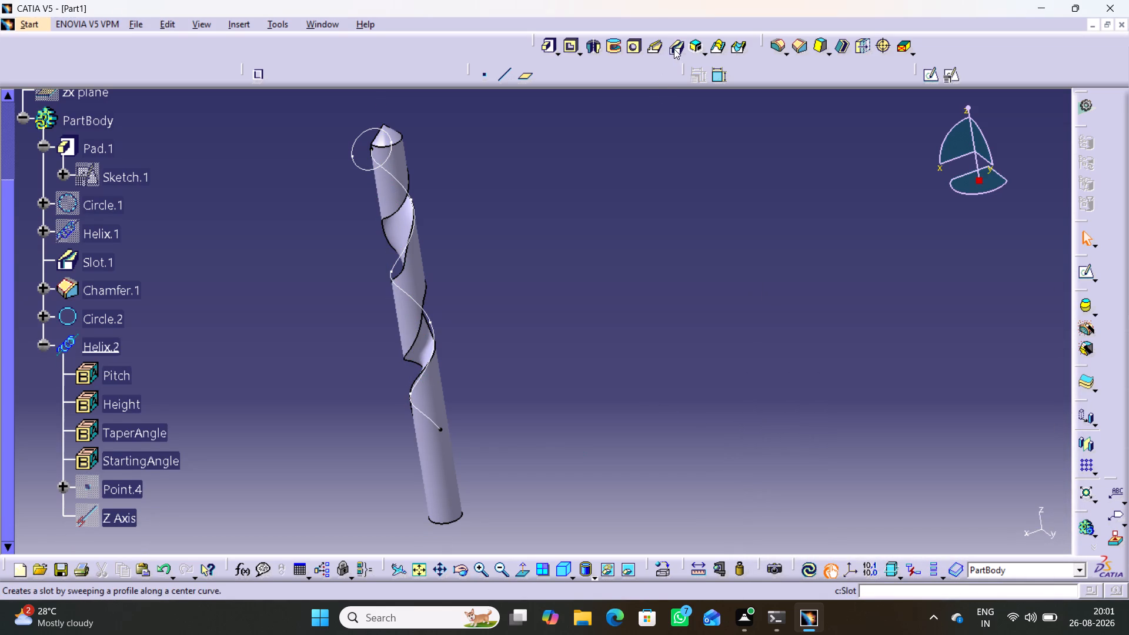
Cut the second flute with a Slot using Circle.2 as profile and Helix.2 as center curve.
left_click(674, 49)
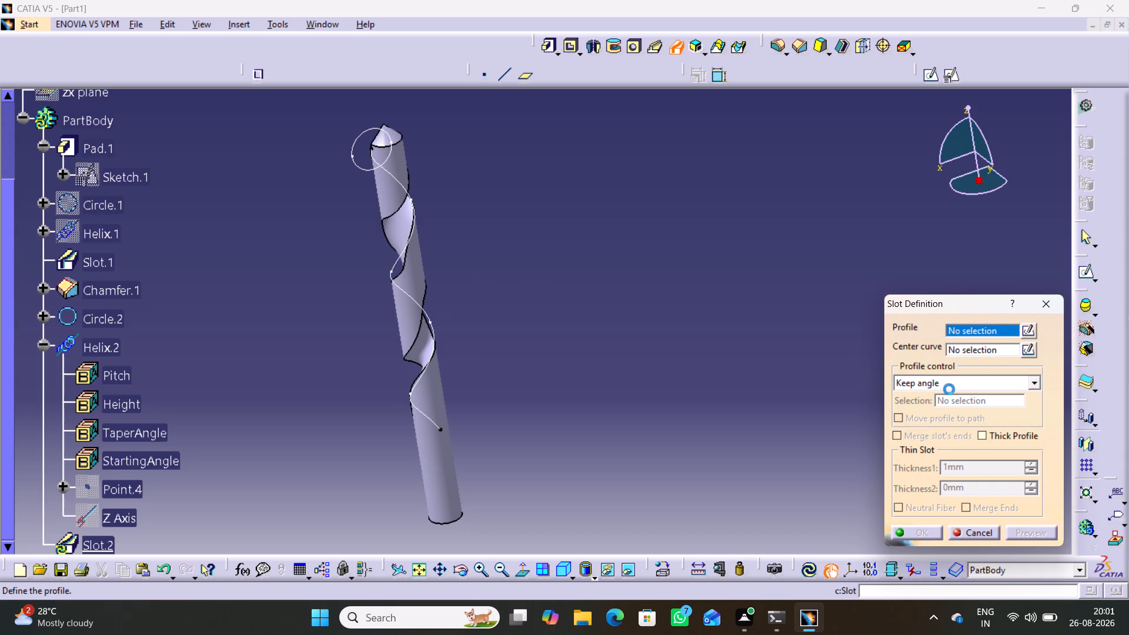
left_click(356, 163)
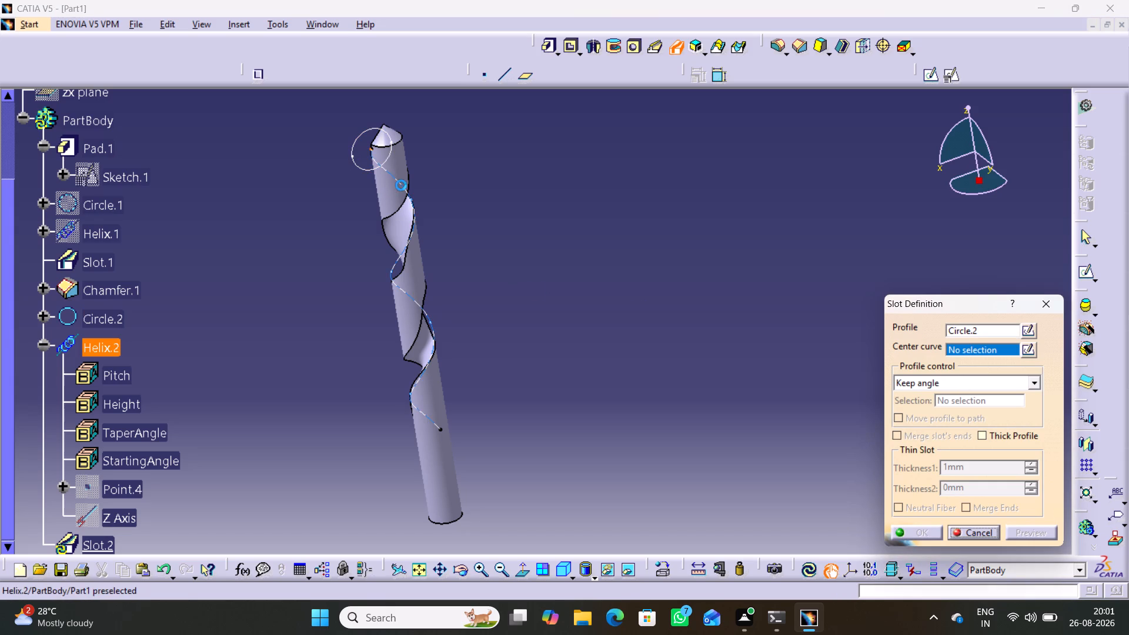
left_click(401, 185)
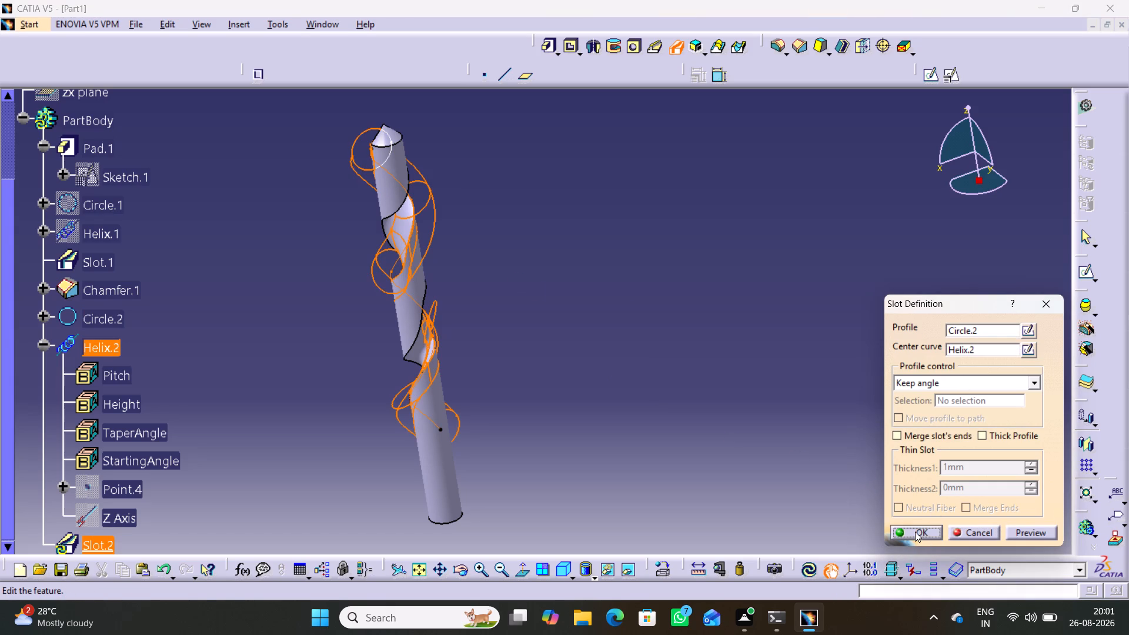
left_click(915, 532)
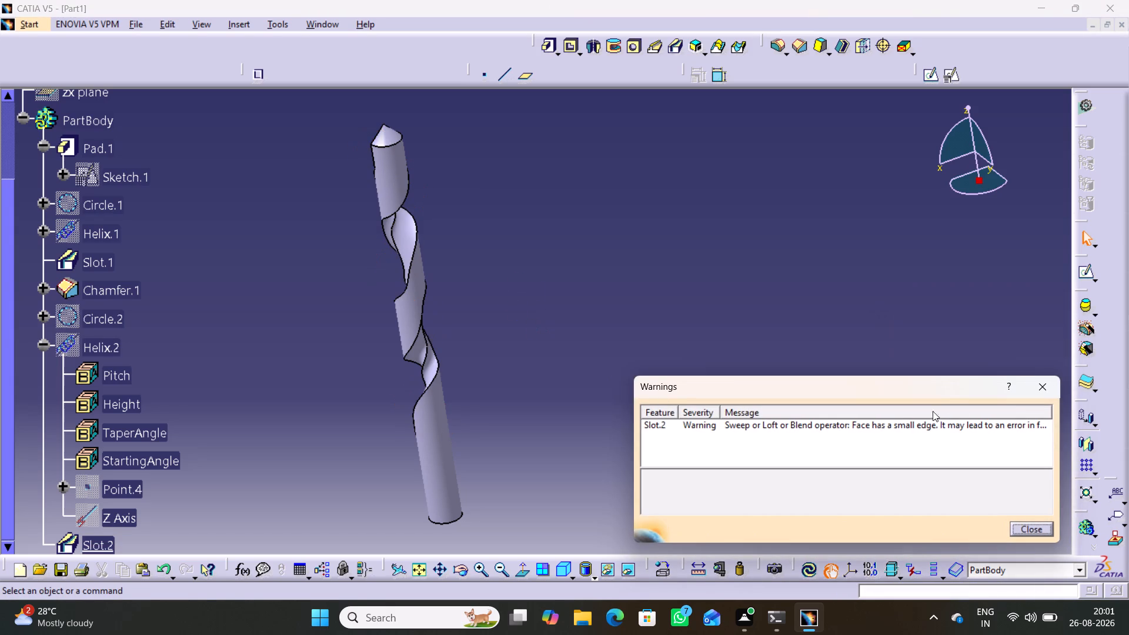
left_click(1040, 389)
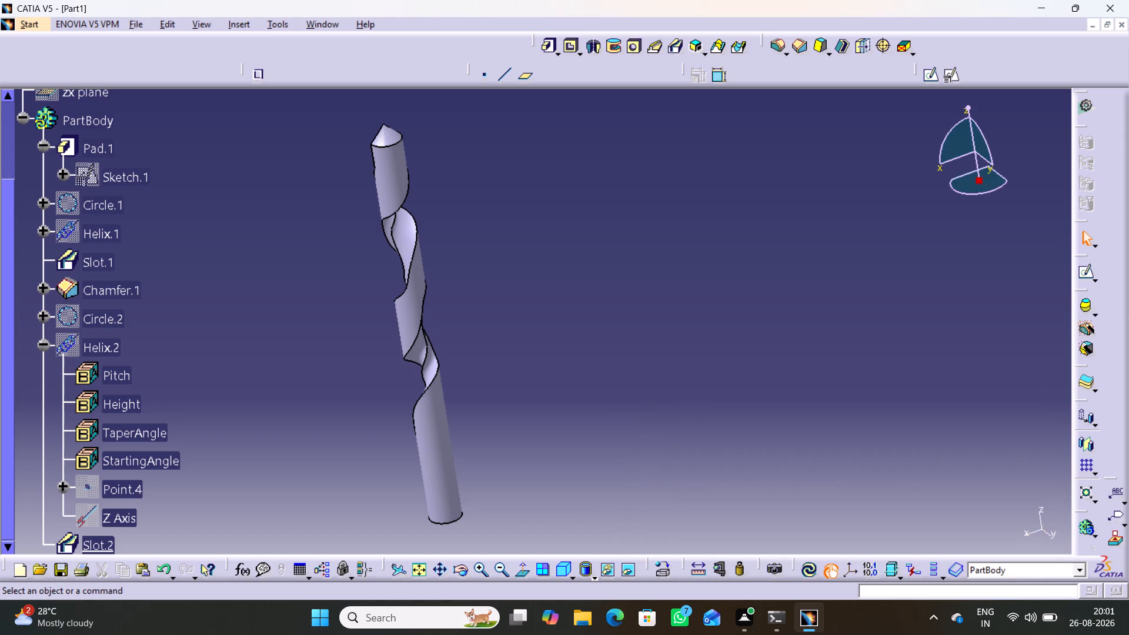
left_click(587, 379)
Examine both helical flutes from all around the drill, including the tip and the flute ends.
middle_click_drag(349, 410, 715, 377)
right_click_drag(350, 410, 715, 377)
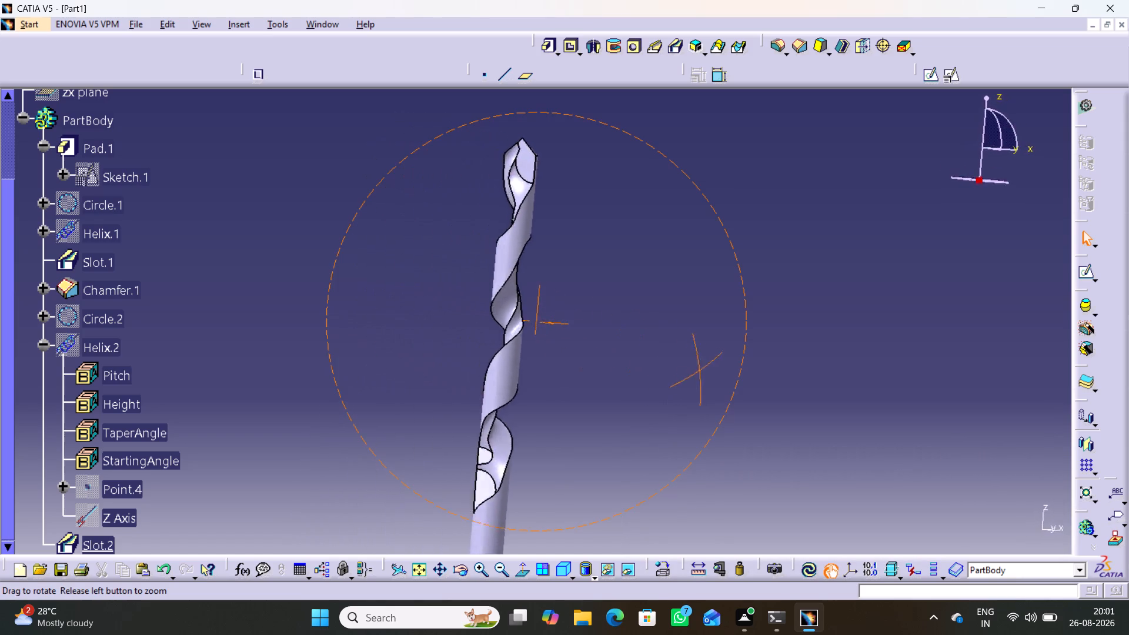
middle_click_drag(715, 377, 375, 378)
right_click_drag(715, 377, 375, 378)
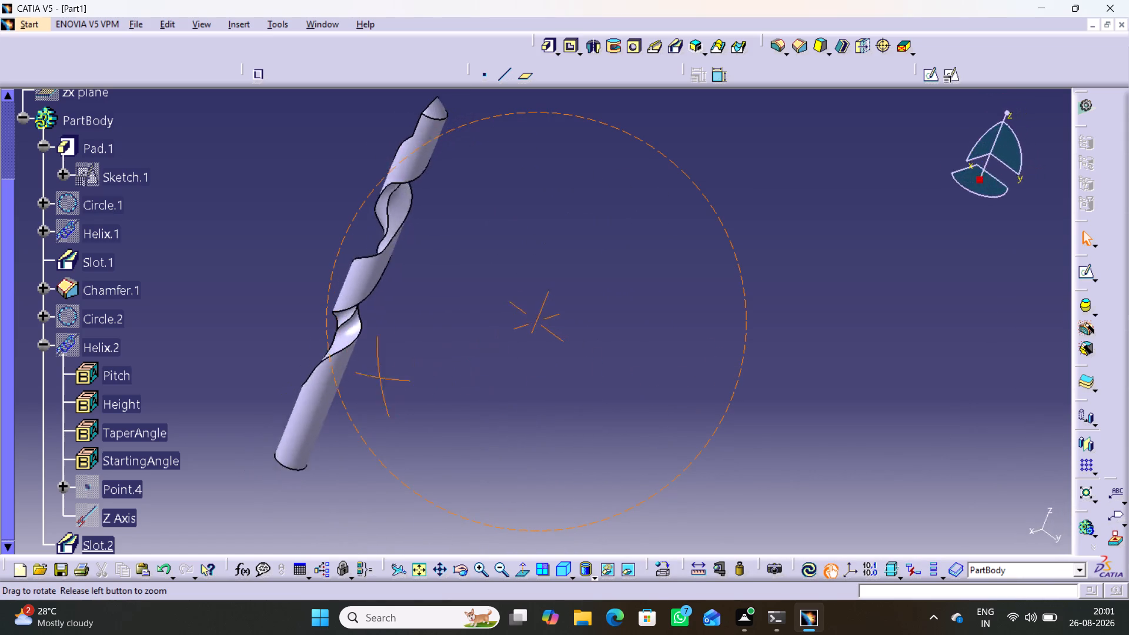
middle_click_drag(375, 378, 686, 419)
right_click_drag(375, 378, 686, 419)
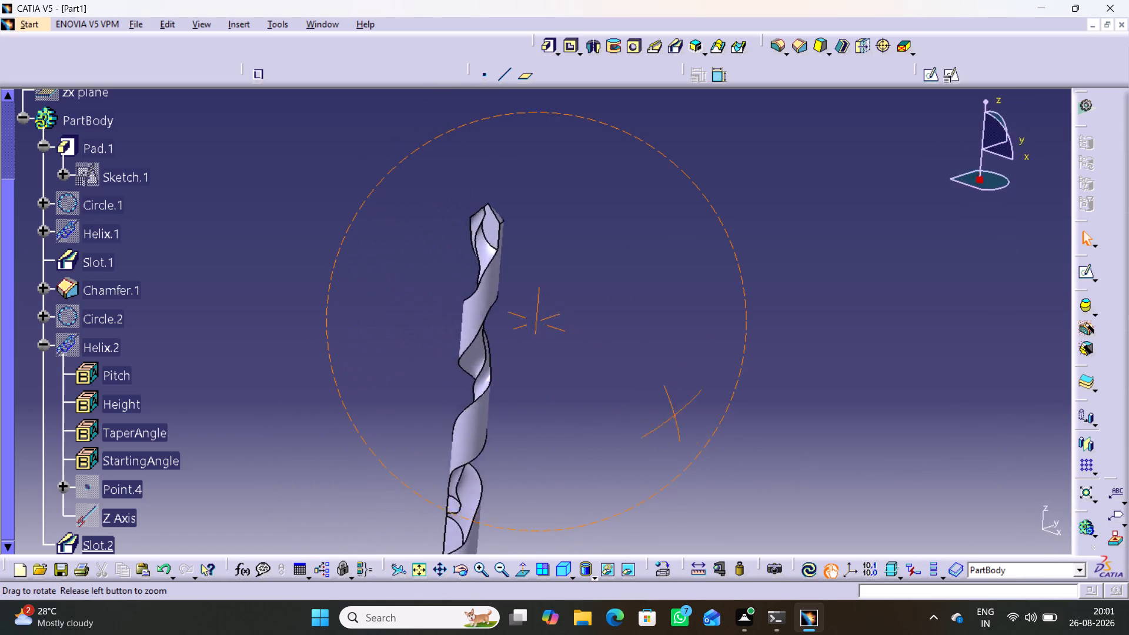
middle_click_drag(686, 419, 277, 325)
right_click_drag(686, 419, 277, 325)
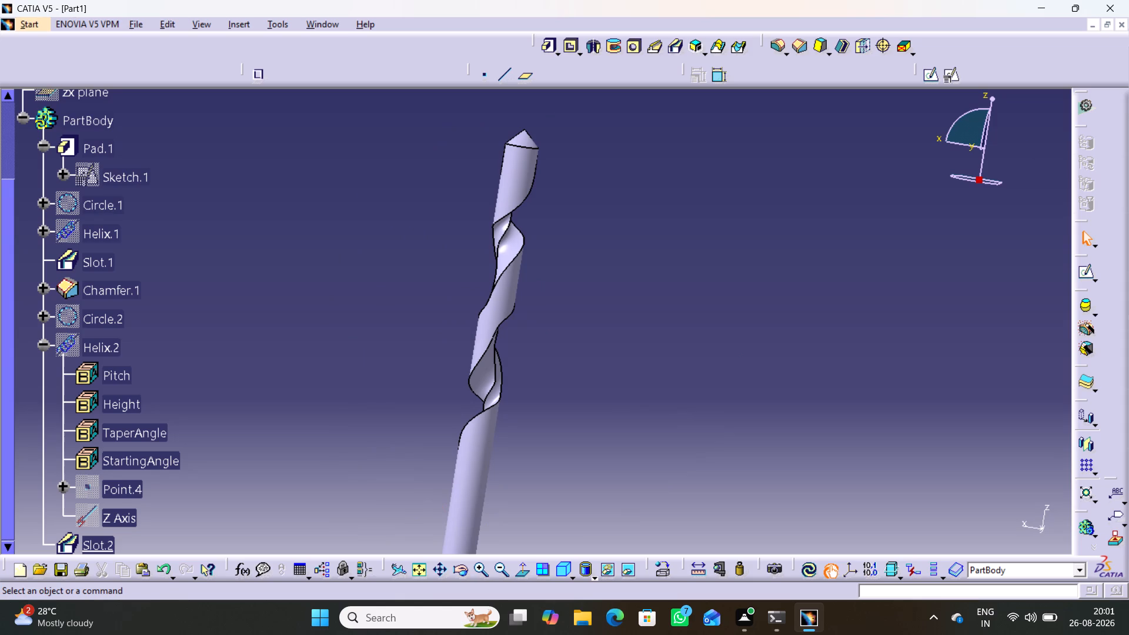
Set the Z coordinate of Point.4, the starting point of Helix.2, to -25 mm and update the part.
middle_click_drag(553, 355, 557, 296)
scroll(185, 468, "down", 3)
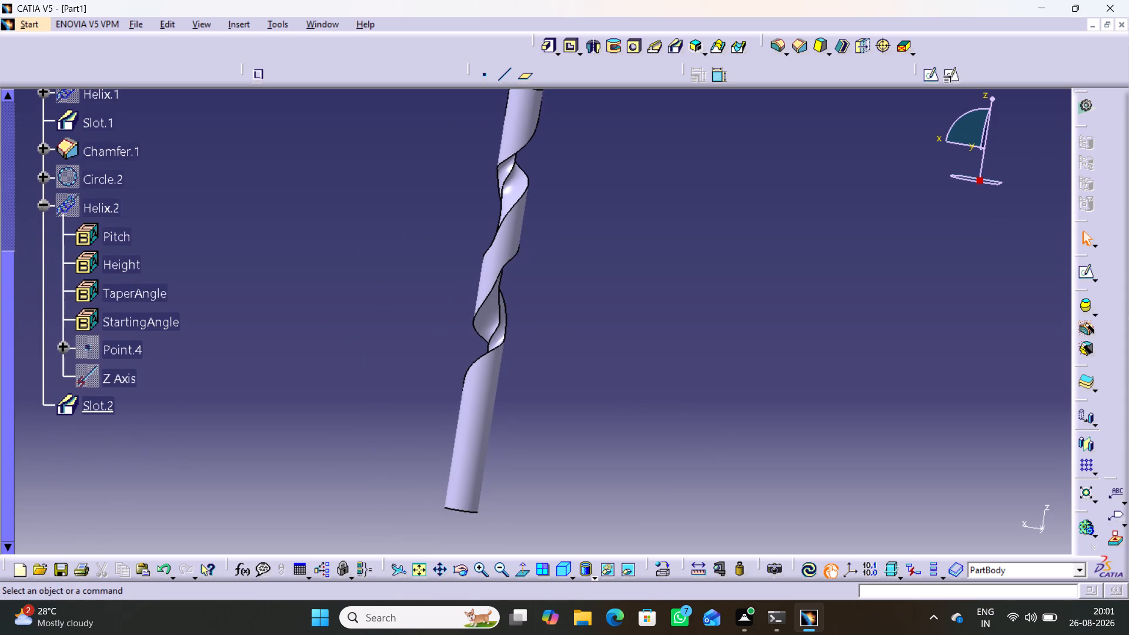
right_click(119, 347)
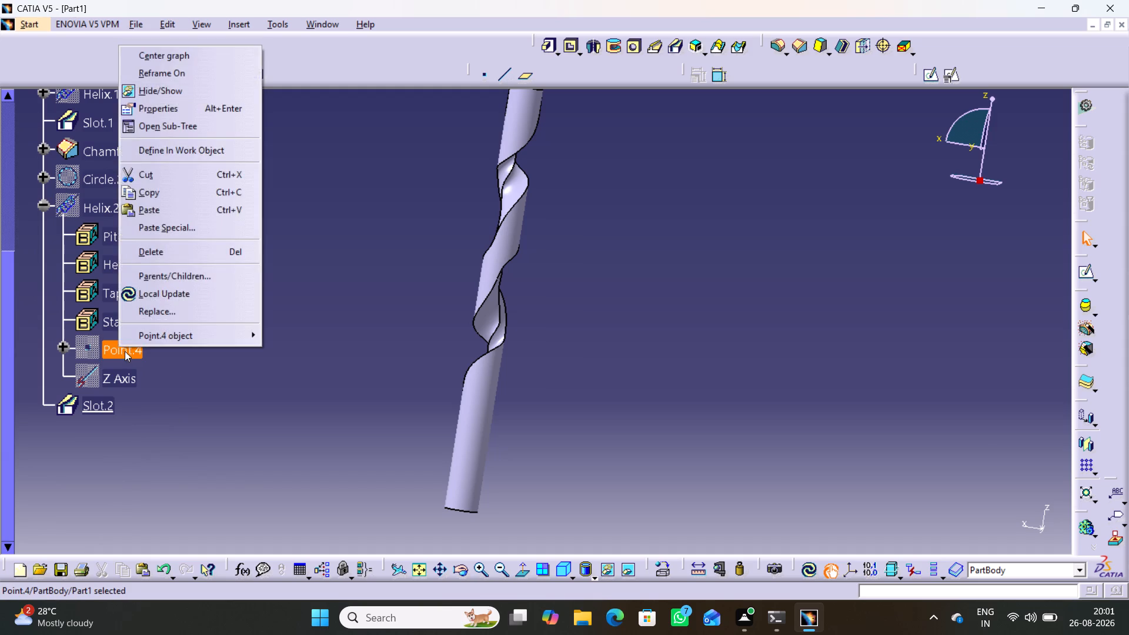
left_click(219, 375)
double_click(125, 345)
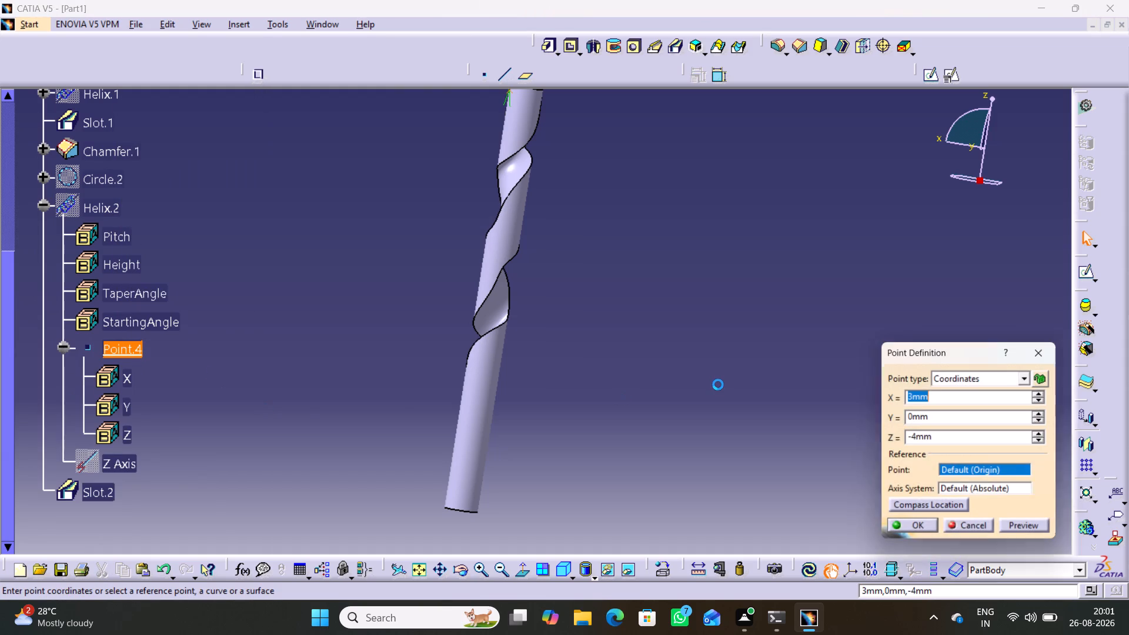
left_click_drag(935, 438, 894, 433)
type("-25")
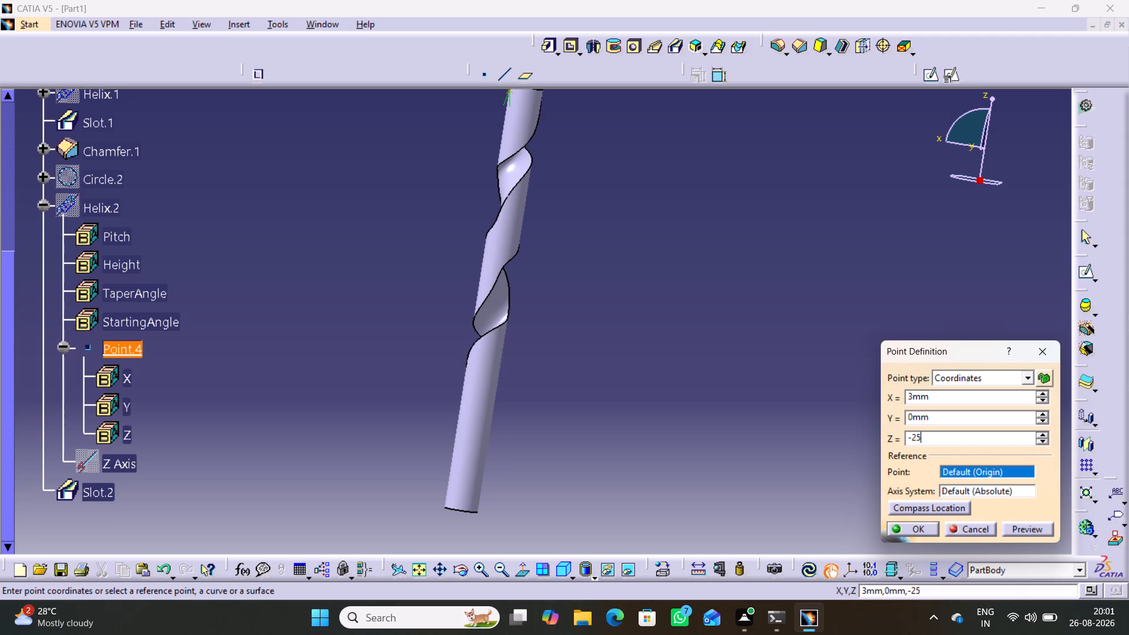
key("Return")
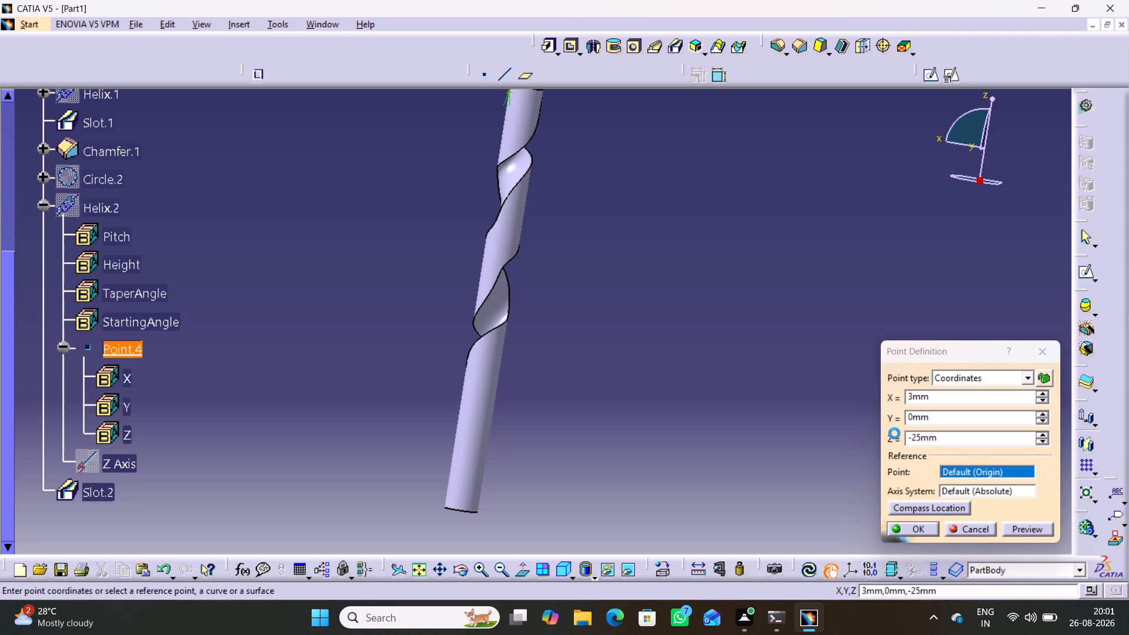
left_click(807, 565)
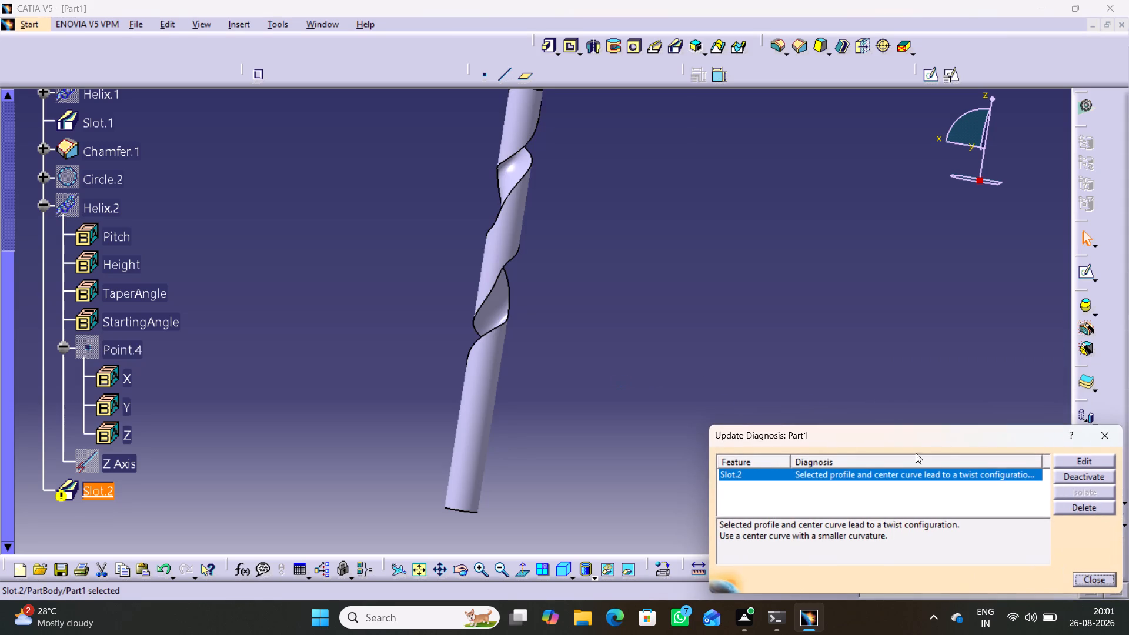
left_click(1110, 437)
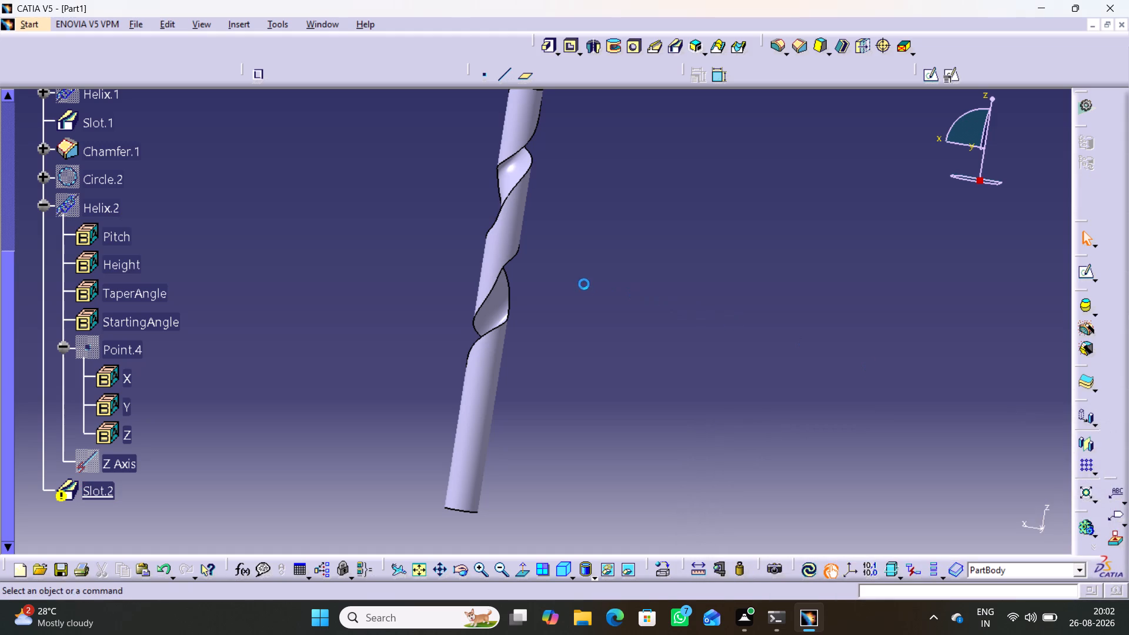
Examine the drill from several sides and review the Slot.2 definition with its profile and center curve path.
middle_click_drag(583, 283, 614, 389)
middle_click_drag(625, 383, 447, 365)
right_click_drag(620, 376, 447, 365)
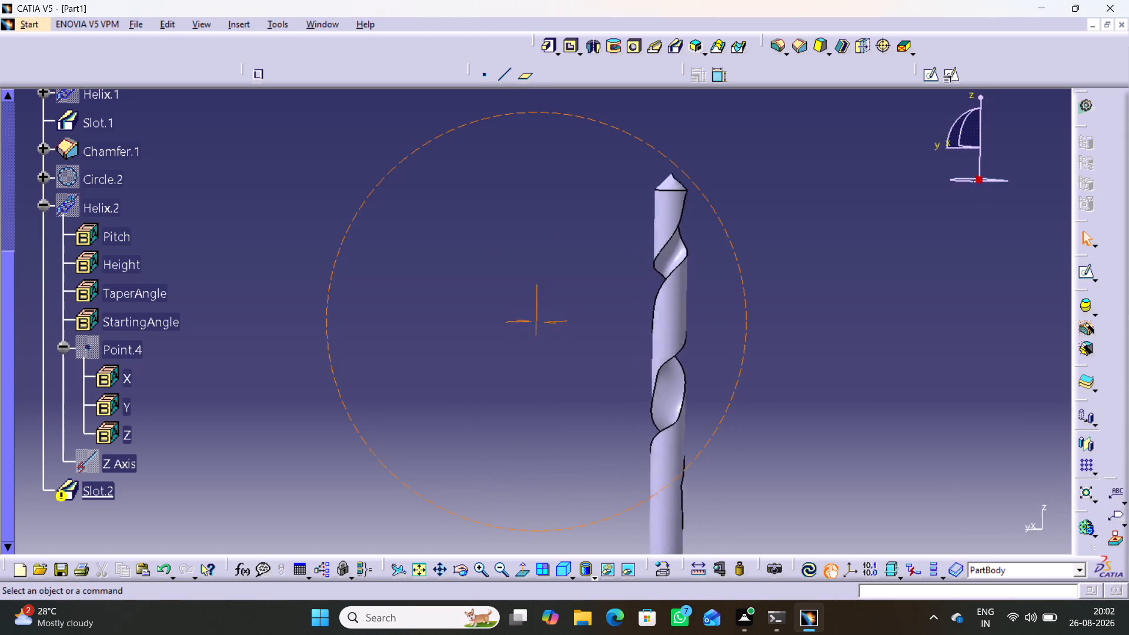
middle_click_drag(447, 365, 538, 449)
right_click_drag(447, 365, 538, 449)
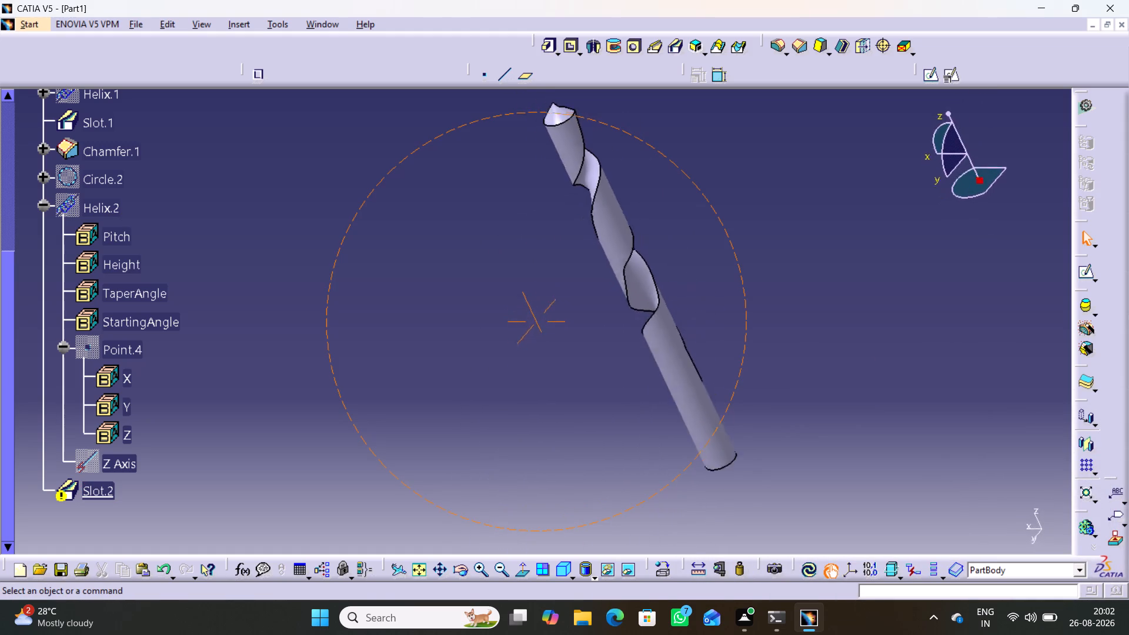
middle_click_drag(538, 449, 494, 449)
right_click_drag(538, 449, 494, 449)
right_click(96, 489)
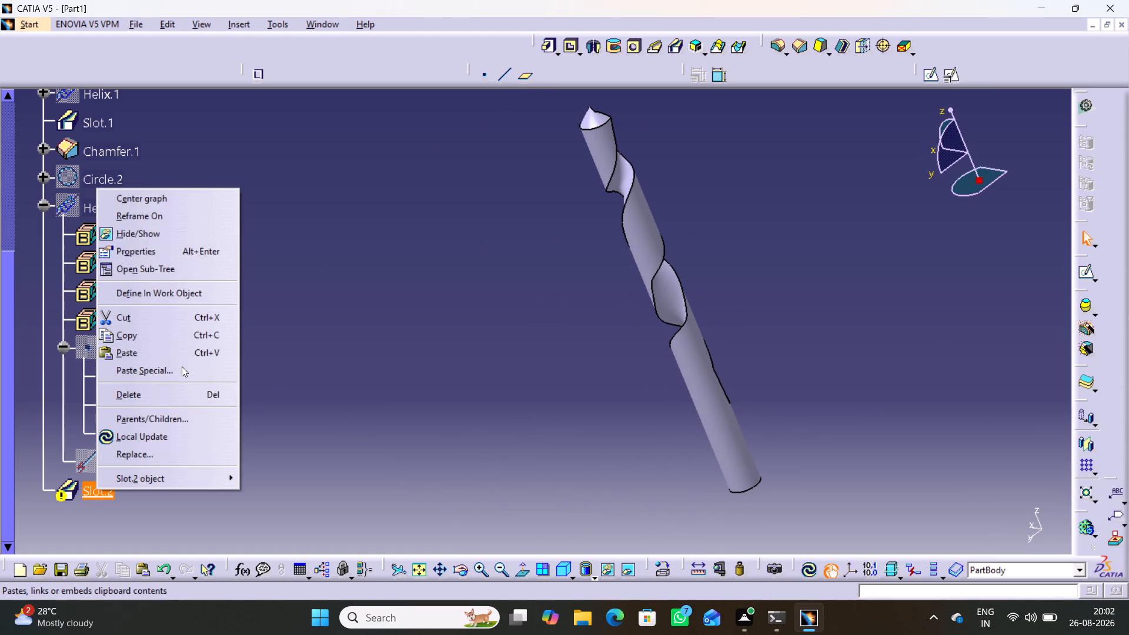
left_click(377, 393)
double_click(98, 492)
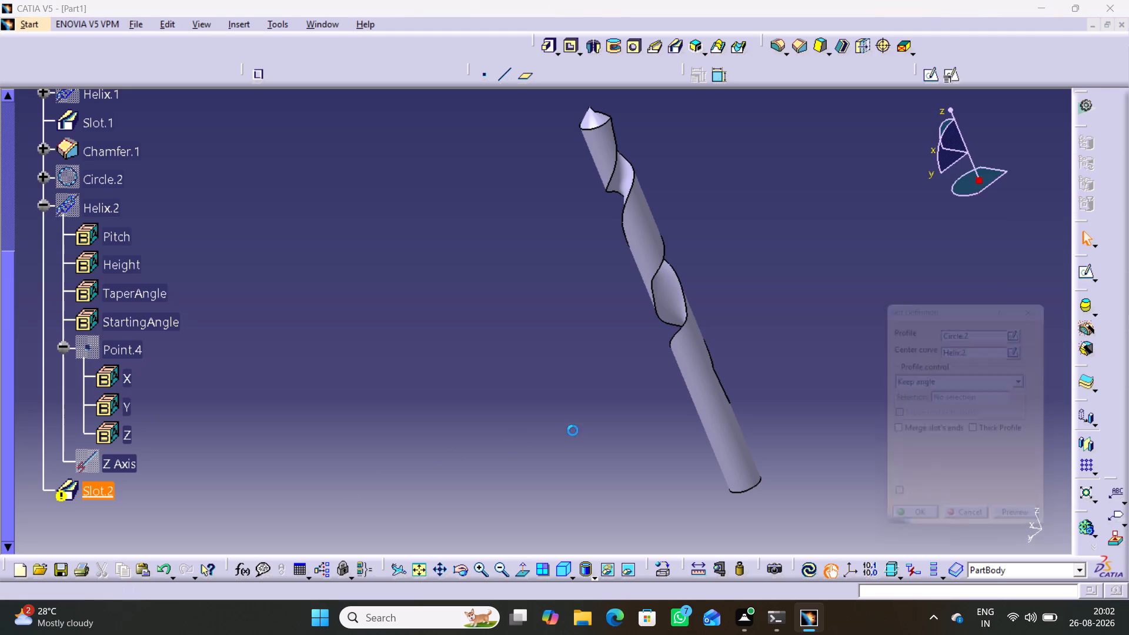
left_click(653, 339)
middle_click_drag(570, 419, 535, 320)
right_click_drag(570, 411, 535, 320)
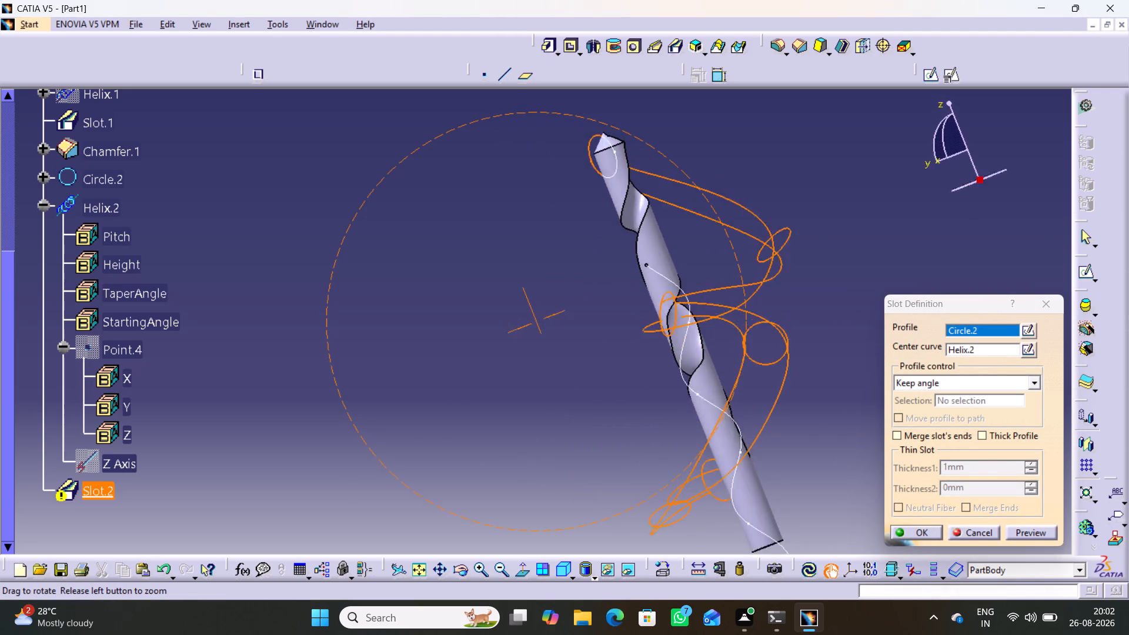
middle_click_drag(535, 320, 532, 357)
right_click_drag(535, 320, 532, 357)
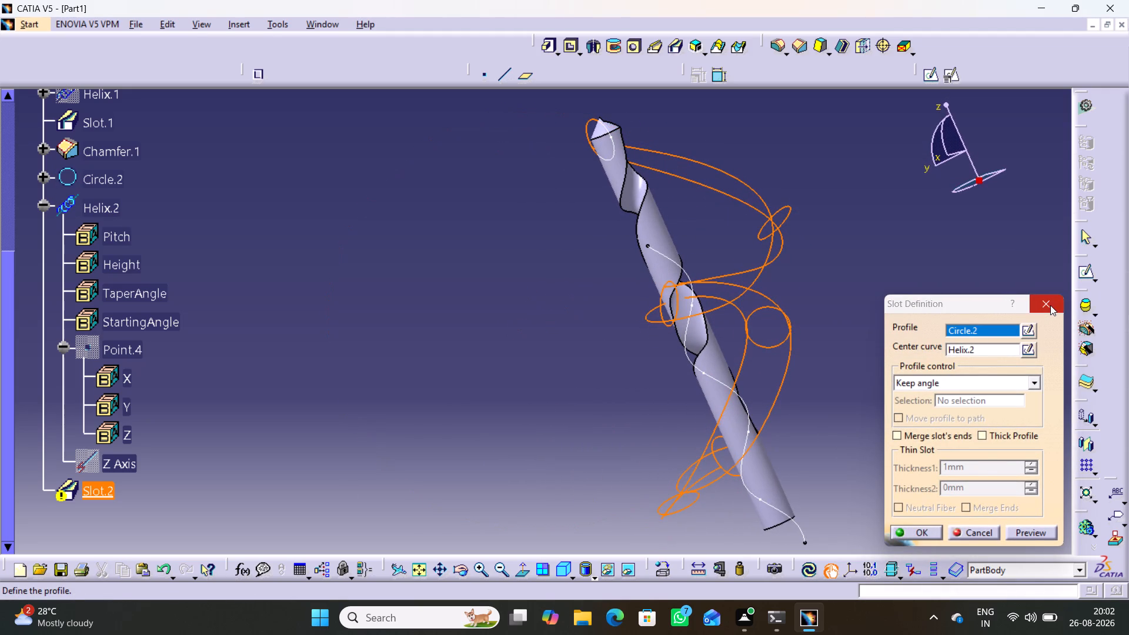
left_click(1050, 305)
left_click(379, 396)
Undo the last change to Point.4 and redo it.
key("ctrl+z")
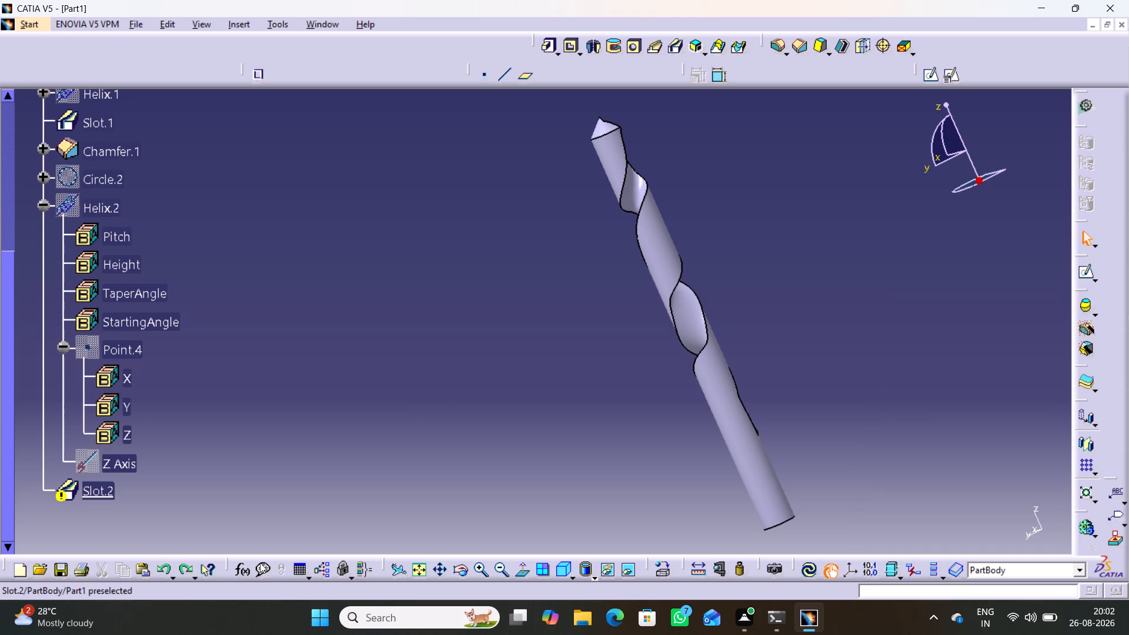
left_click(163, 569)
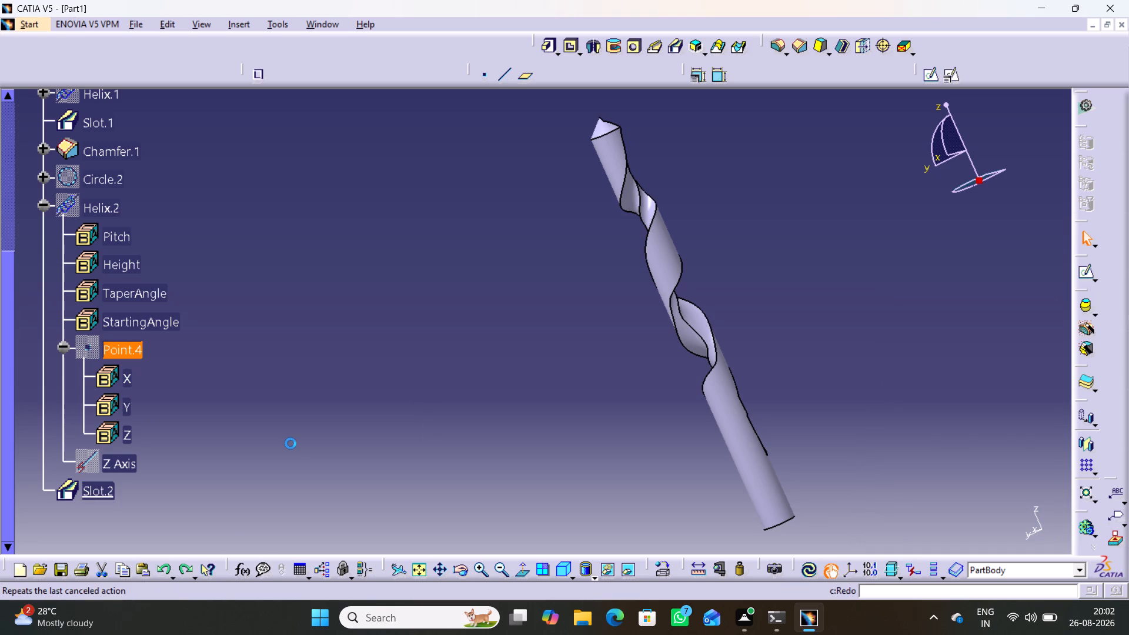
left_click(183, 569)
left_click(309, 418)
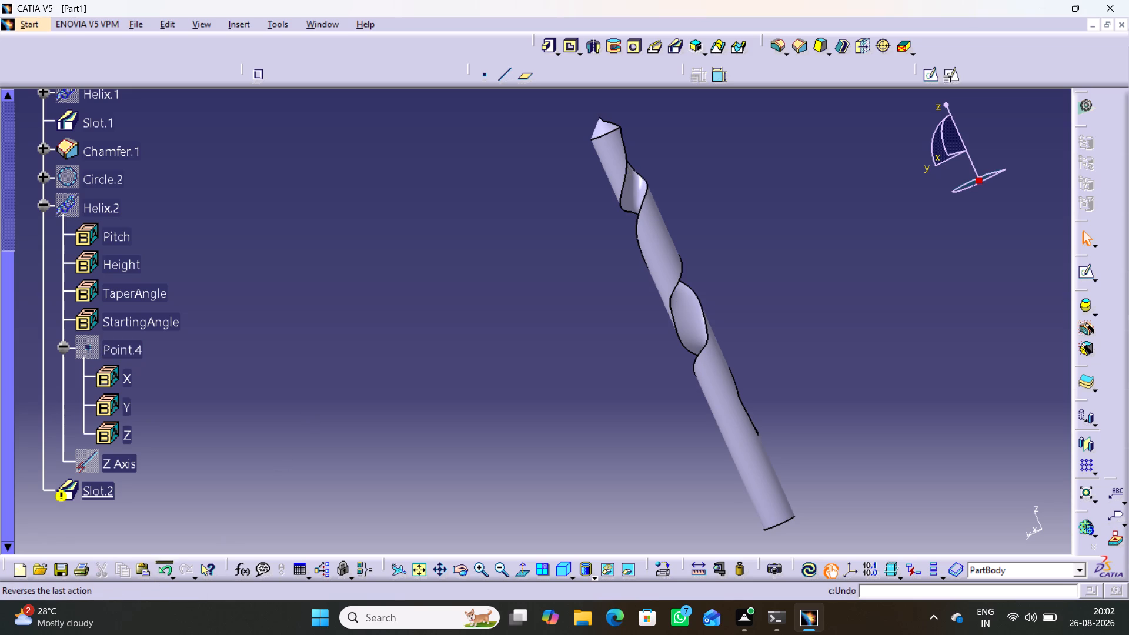
Delete Slot.2 from the PartBody and update the part.
right_click(106, 486)
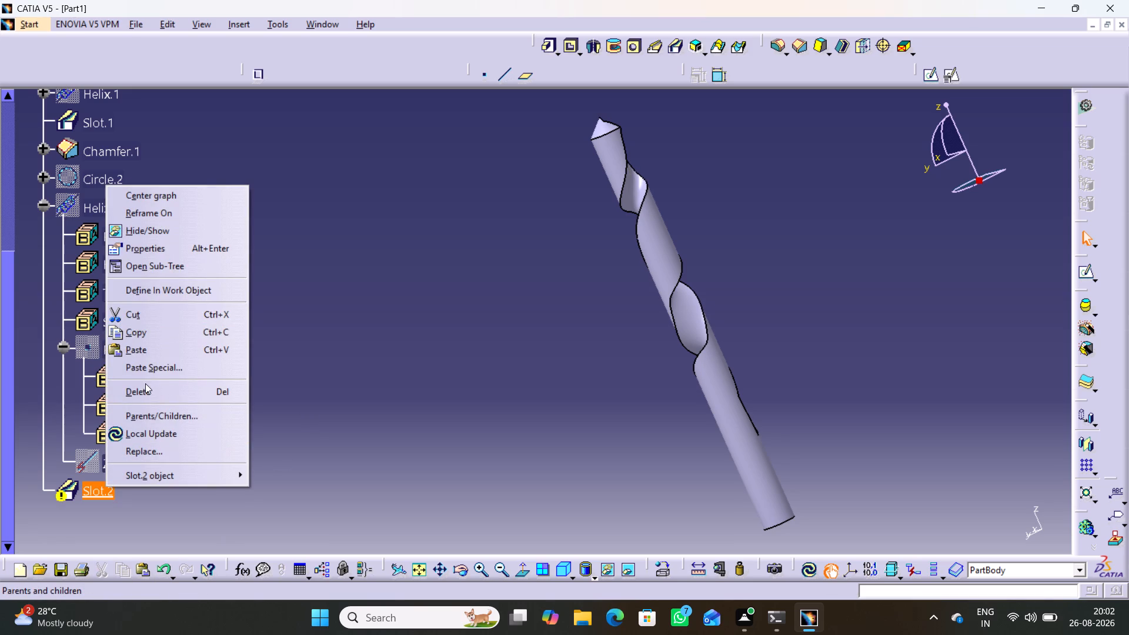
left_click(145, 388)
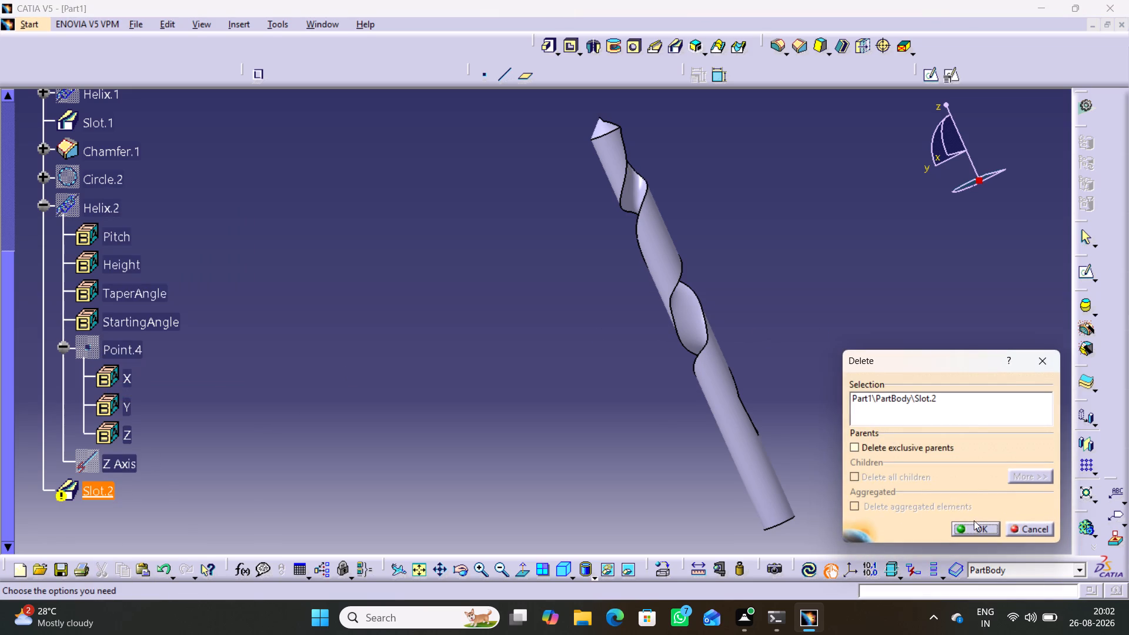
left_click(974, 527)
left_click(808, 572)
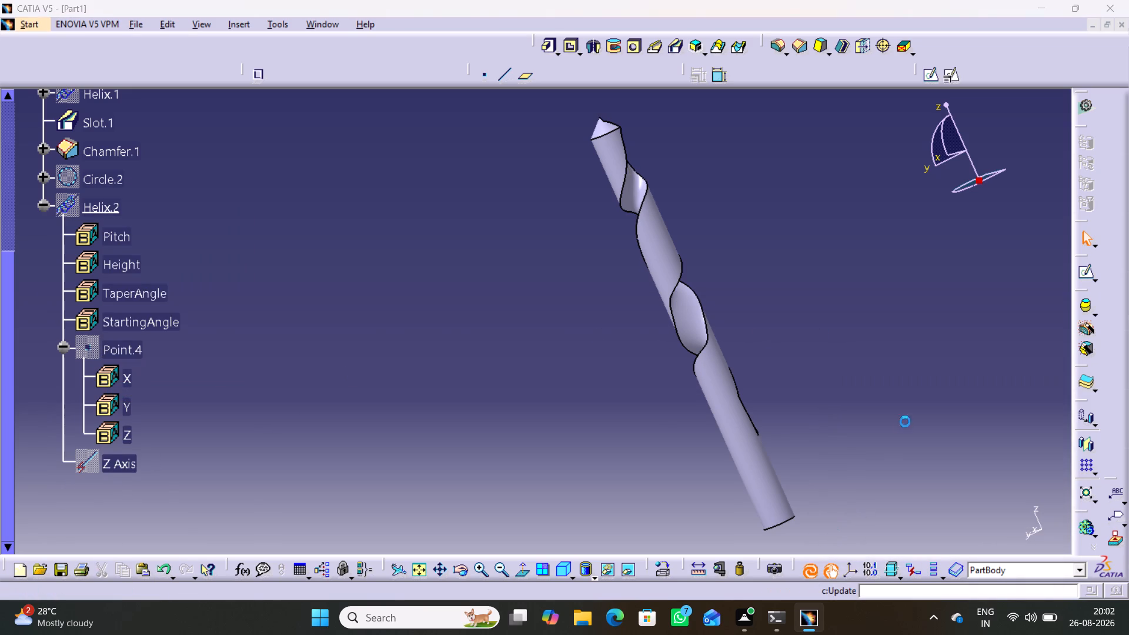
Show the hidden Helix.2 curve on the drill.
middle_click_drag(529, 375, 546, 317)
right_click_drag(530, 371, 546, 317)
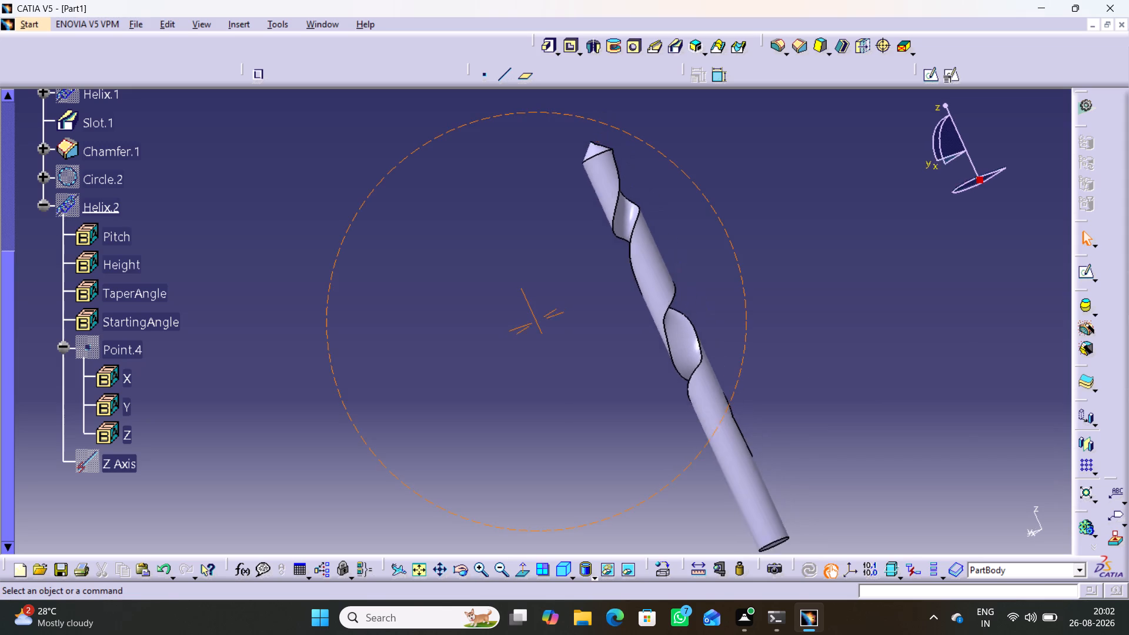
middle_click_drag(546, 317, 584, 356)
right_click_drag(546, 317, 584, 356)
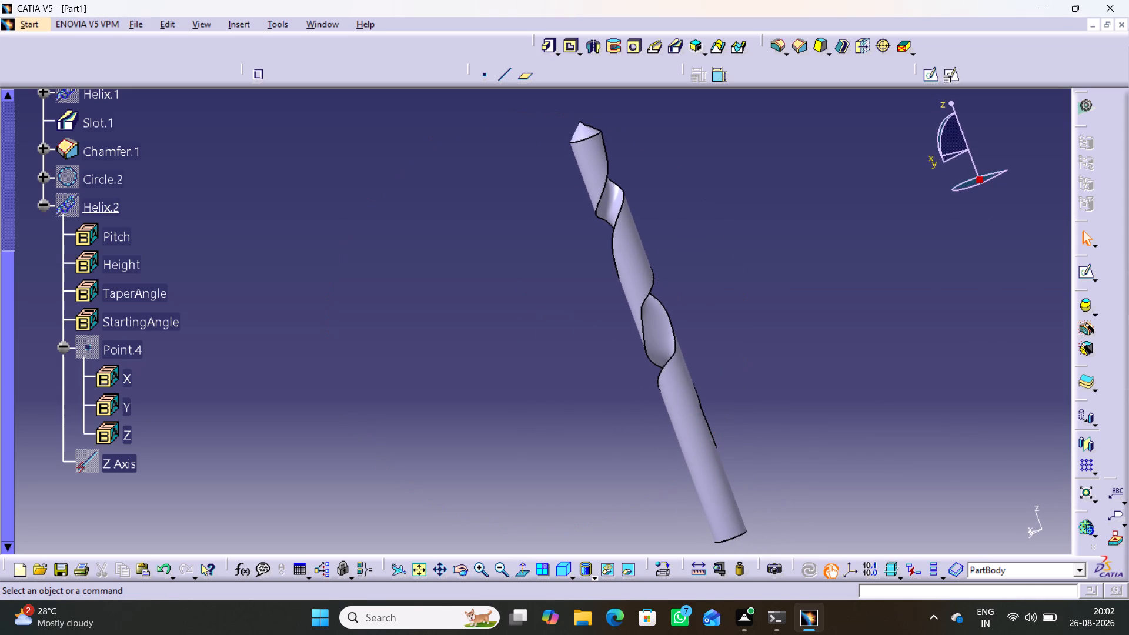
right_click(105, 209)
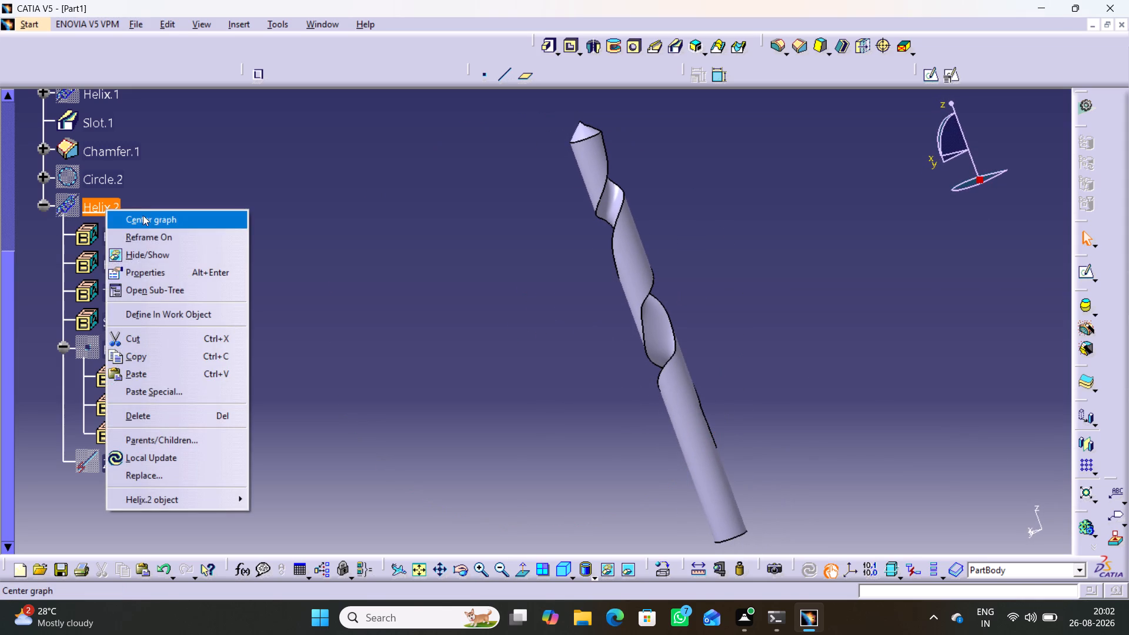
left_click(153, 256)
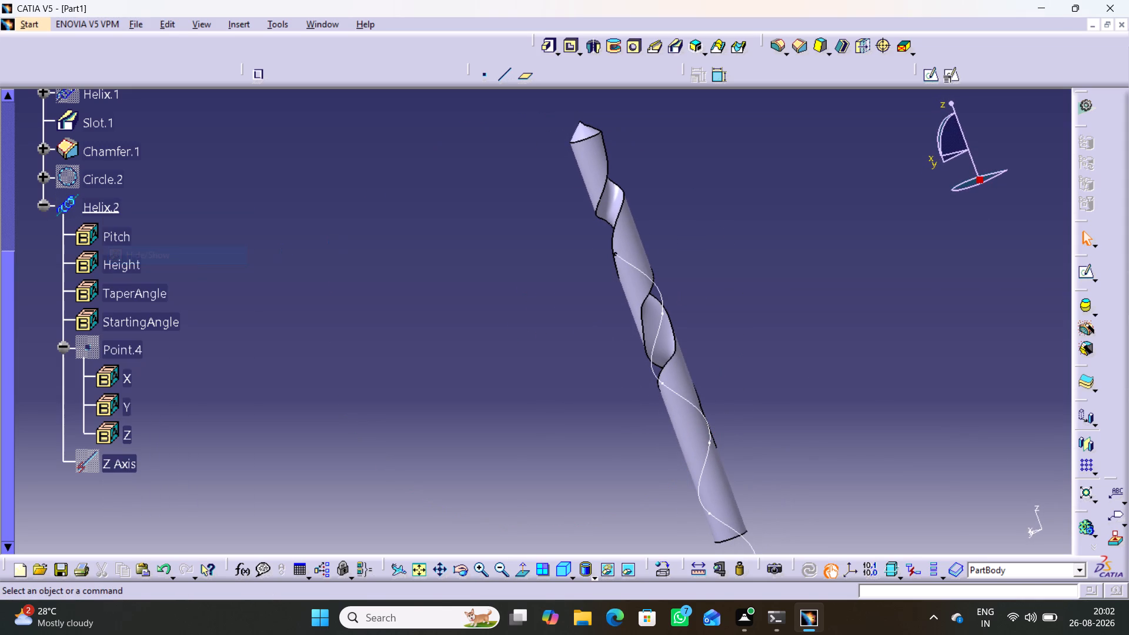
Recenter Circle.2 on a new coordinate point at X 3 mm, Y 0 mm, Z -25 mm, replacing Point.3.
middle_click_drag(518, 309, 478, 319)
right_click(110, 174)
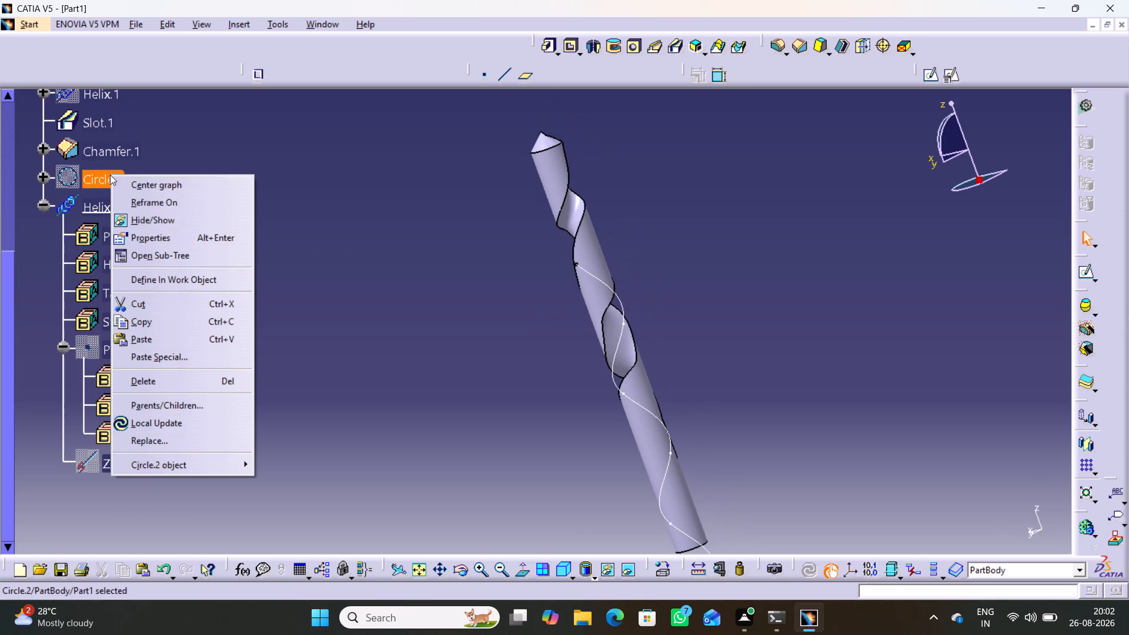
left_click(302, 186)
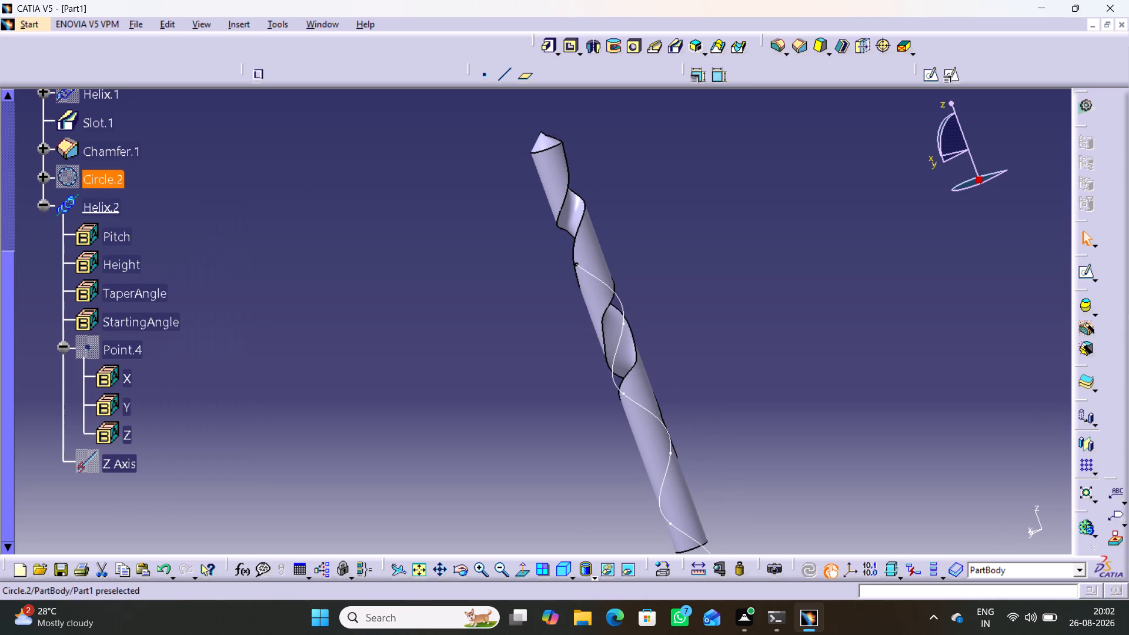
double_click(111, 176)
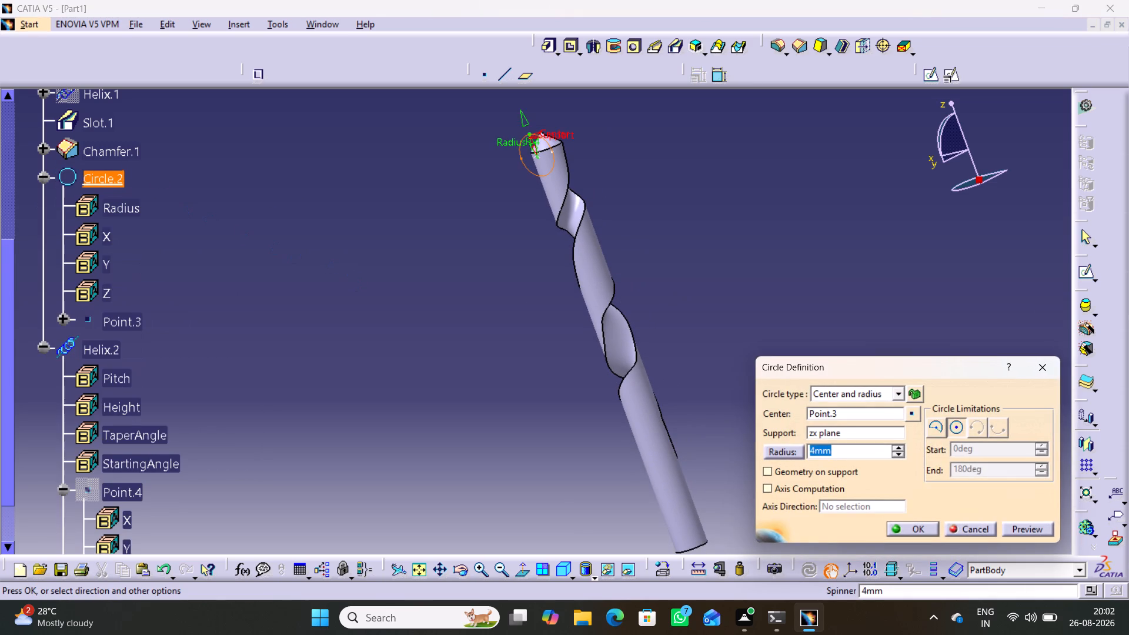
right_click(851, 413)
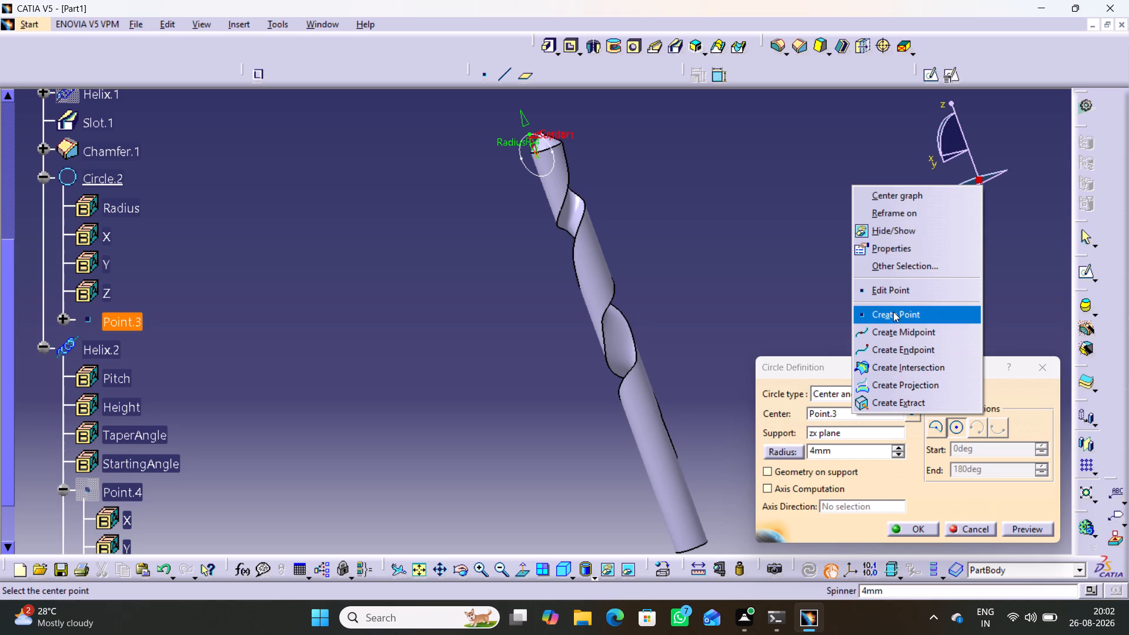
left_click(893, 312)
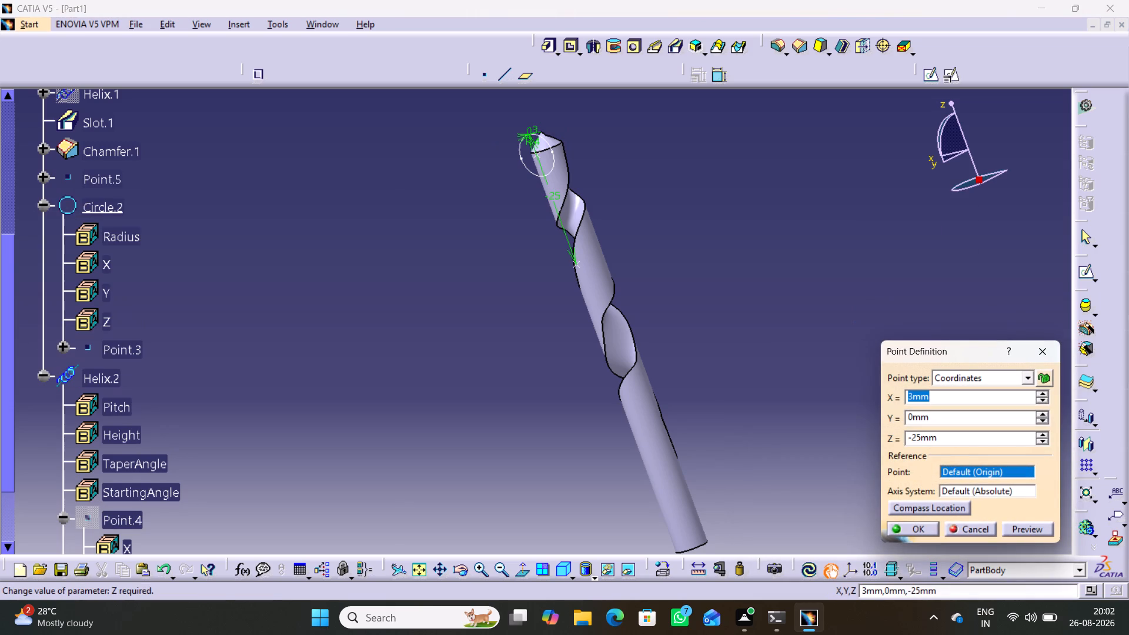
left_click(1027, 531)
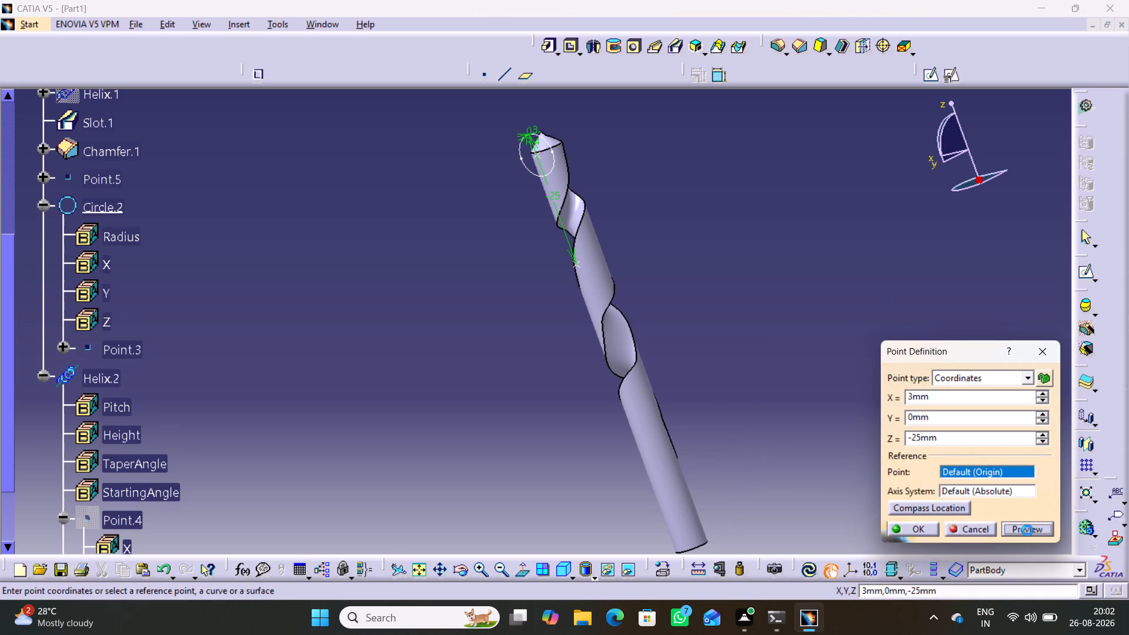
double_click(1028, 530)
left_click(920, 526)
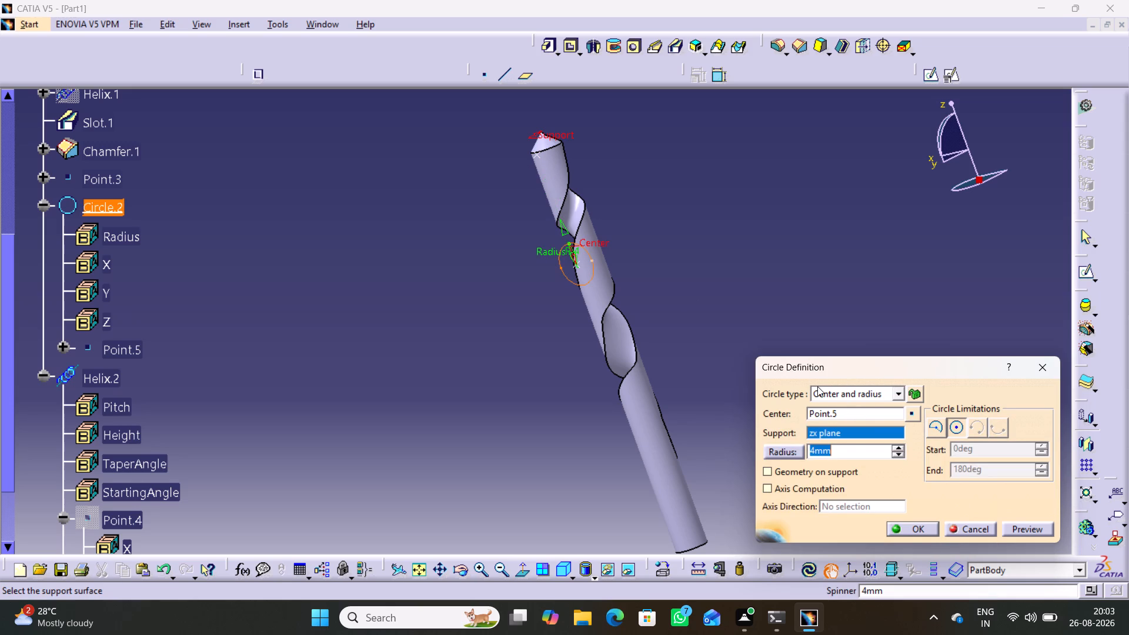
left_click(1014, 527)
left_click(925, 529)
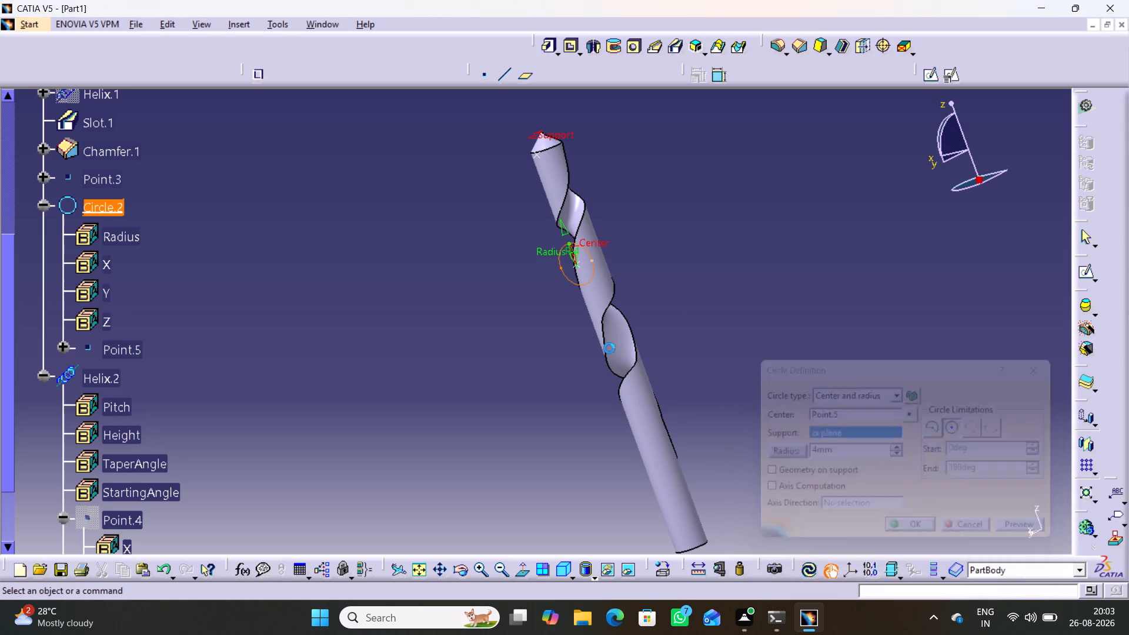
left_click(515, 342)
Show Circle.2 at the start of Helix.2 and hide the unused Point.3 near the drill tip.
middle_click_drag(552, 400, 532, 386)
right_click_drag(552, 400, 532, 386)
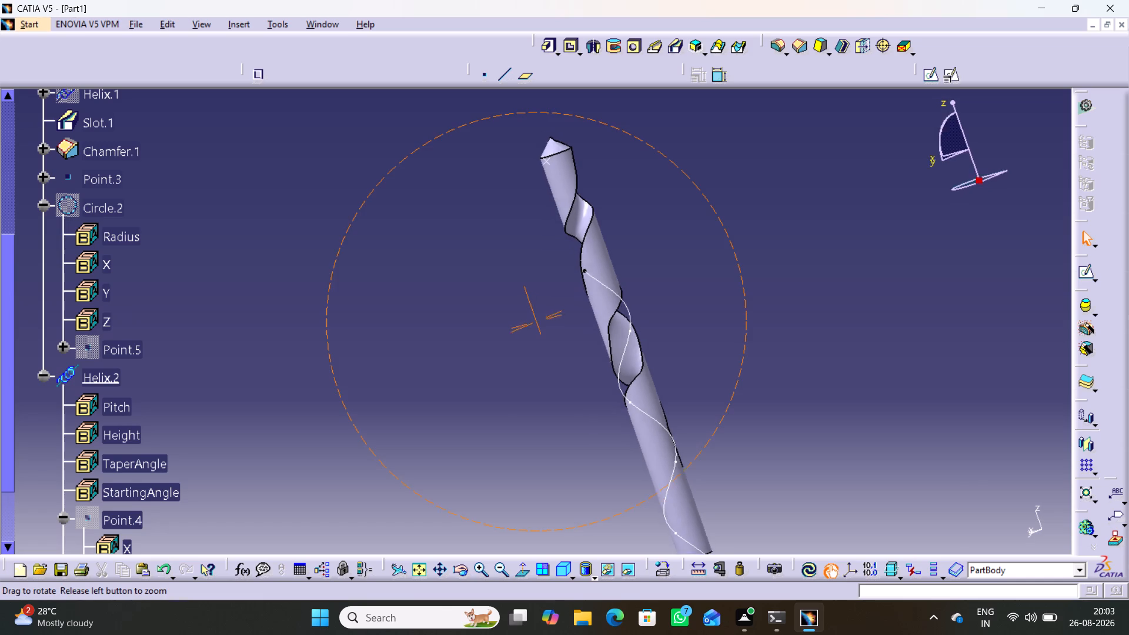
middle_click_drag(532, 386, 489, 403)
right_click_drag(532, 386, 489, 403)
right_click(105, 209)
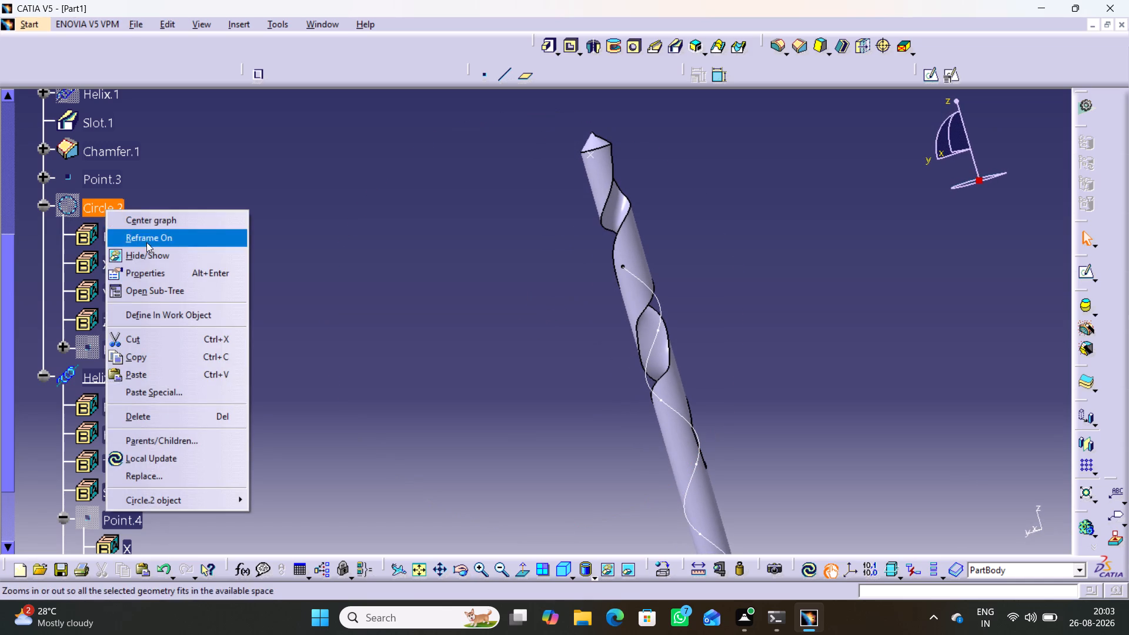
left_click(143, 253)
middle_click_drag(456, 338, 360, 296)
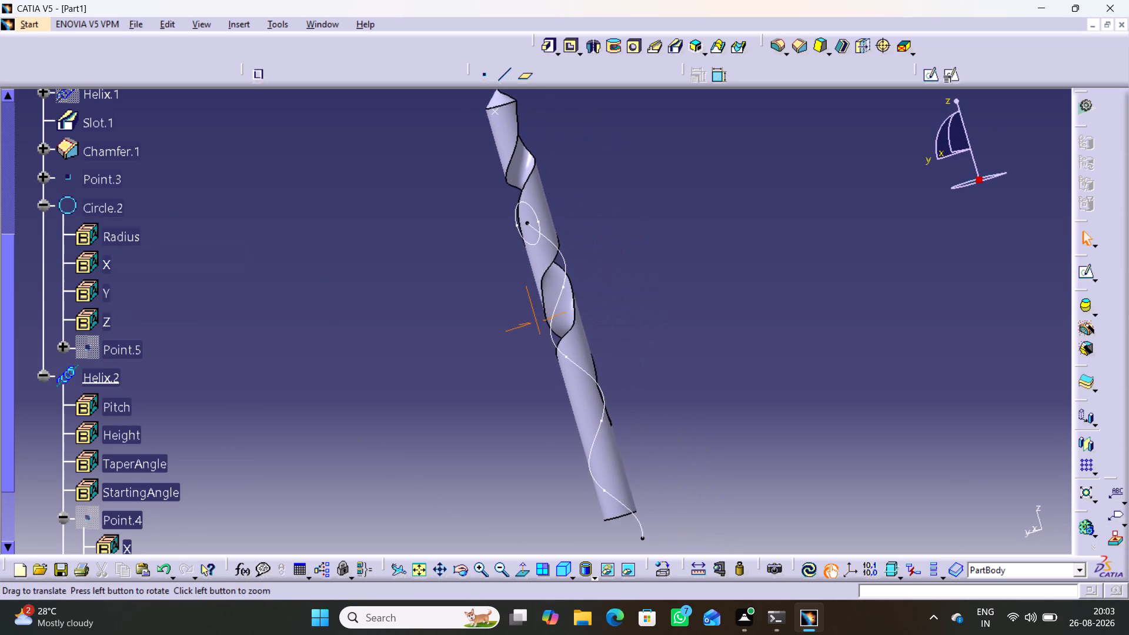
middle_click_drag(360, 296, 360, 296)
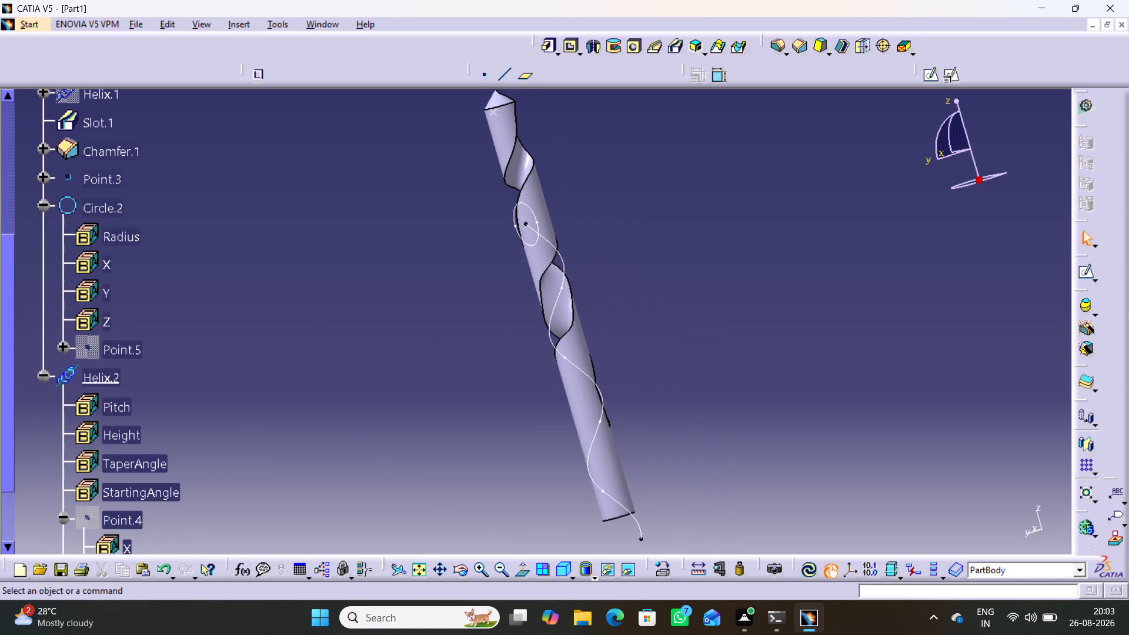
middle_click_drag(369, 288, 357, 325)
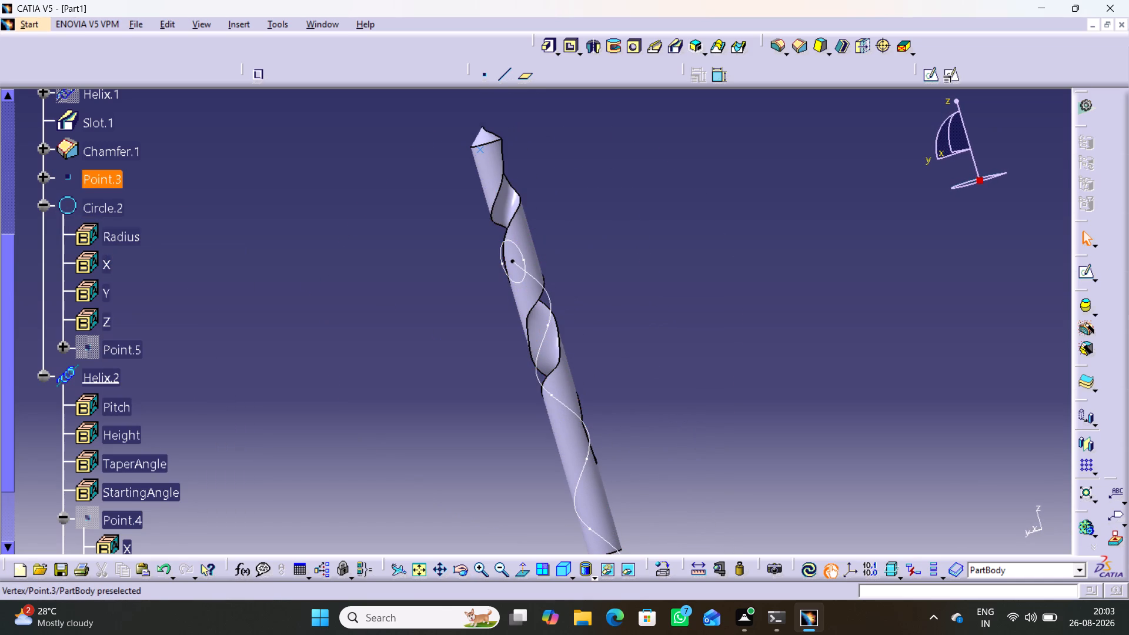
right_click(482, 149)
left_click(526, 196)
left_click(624, 162)
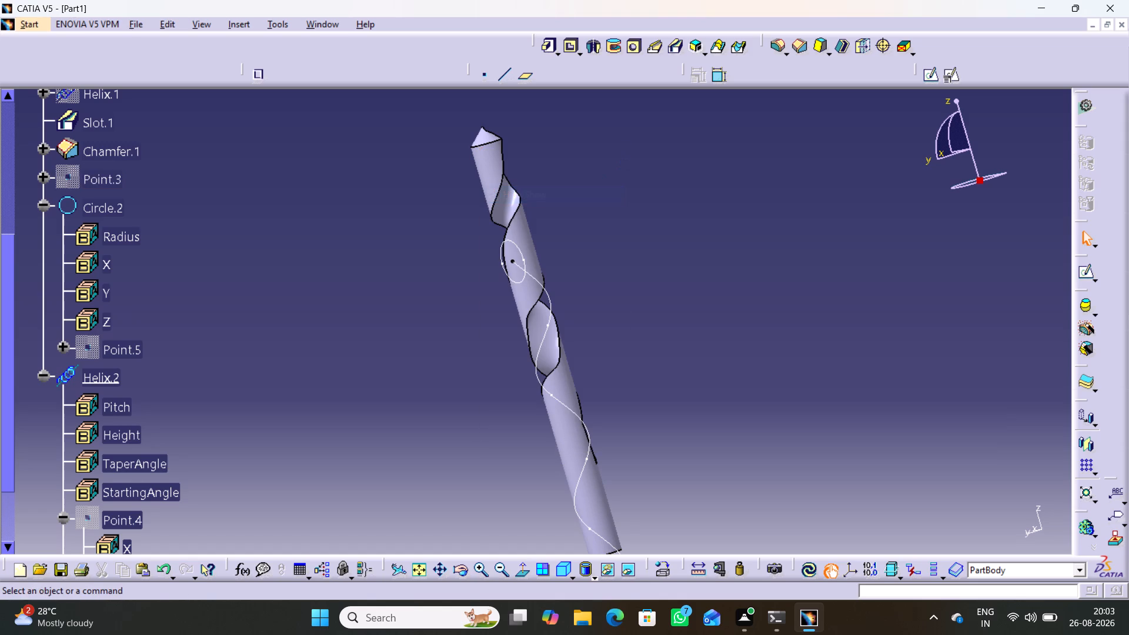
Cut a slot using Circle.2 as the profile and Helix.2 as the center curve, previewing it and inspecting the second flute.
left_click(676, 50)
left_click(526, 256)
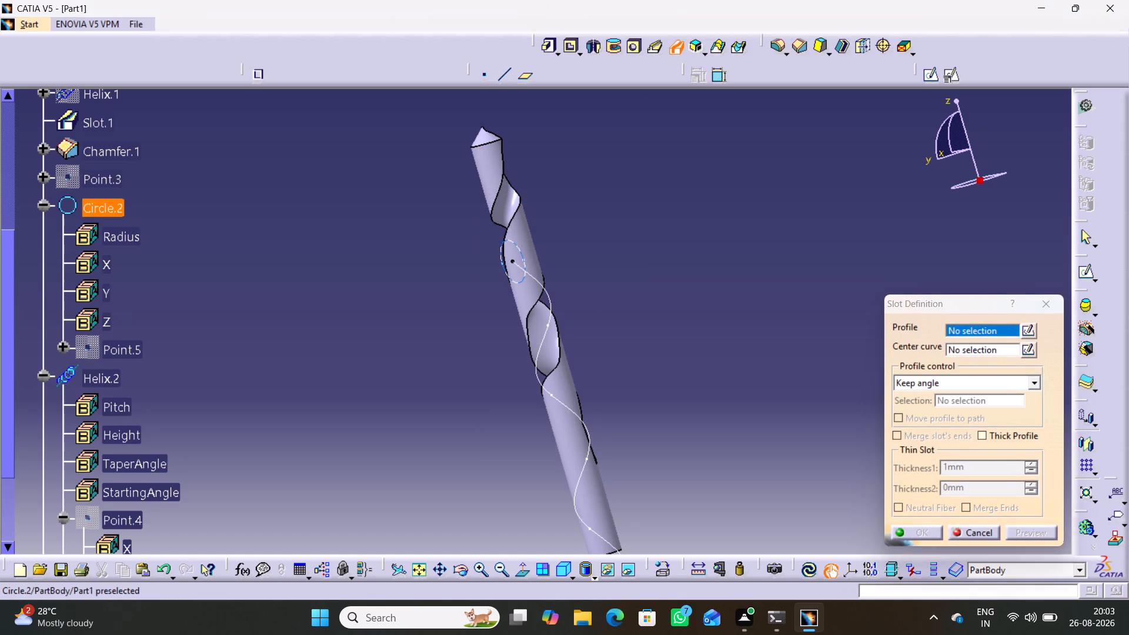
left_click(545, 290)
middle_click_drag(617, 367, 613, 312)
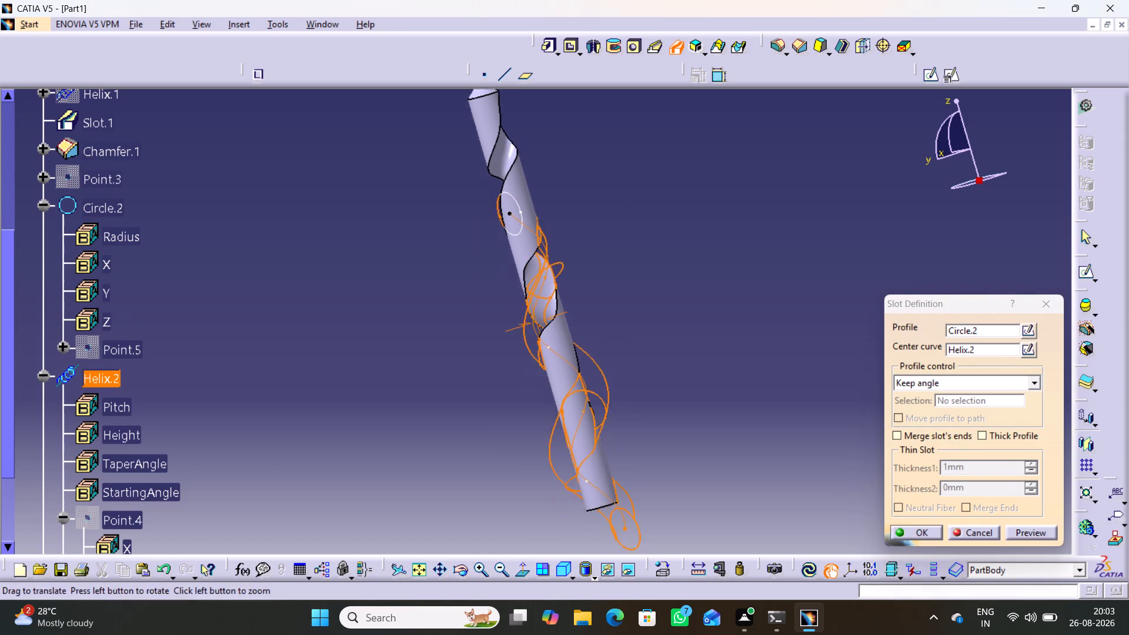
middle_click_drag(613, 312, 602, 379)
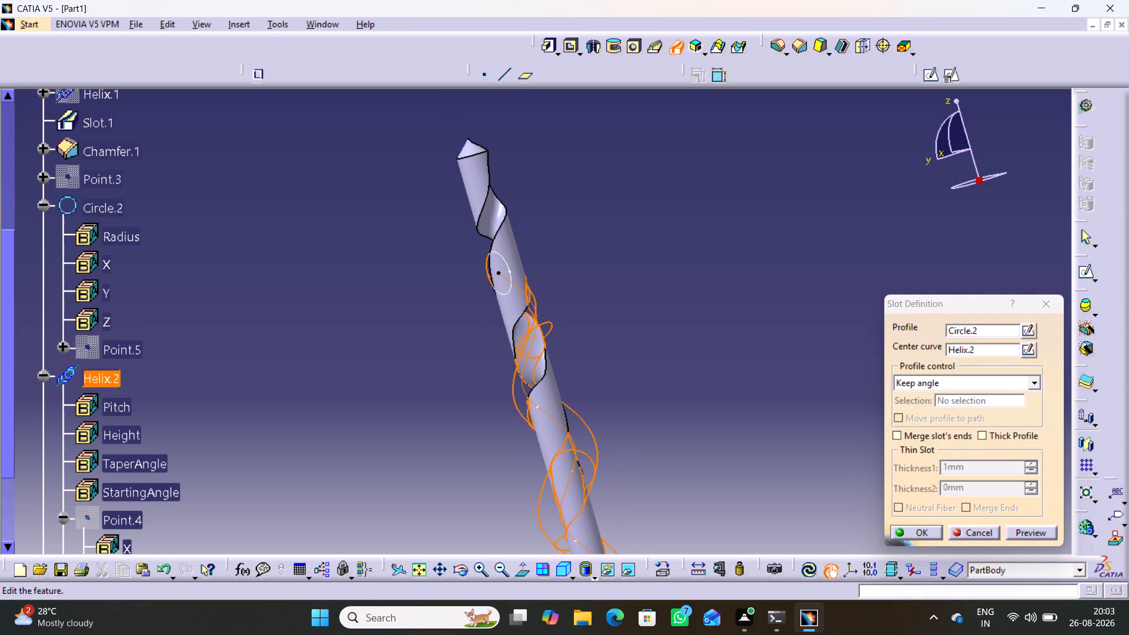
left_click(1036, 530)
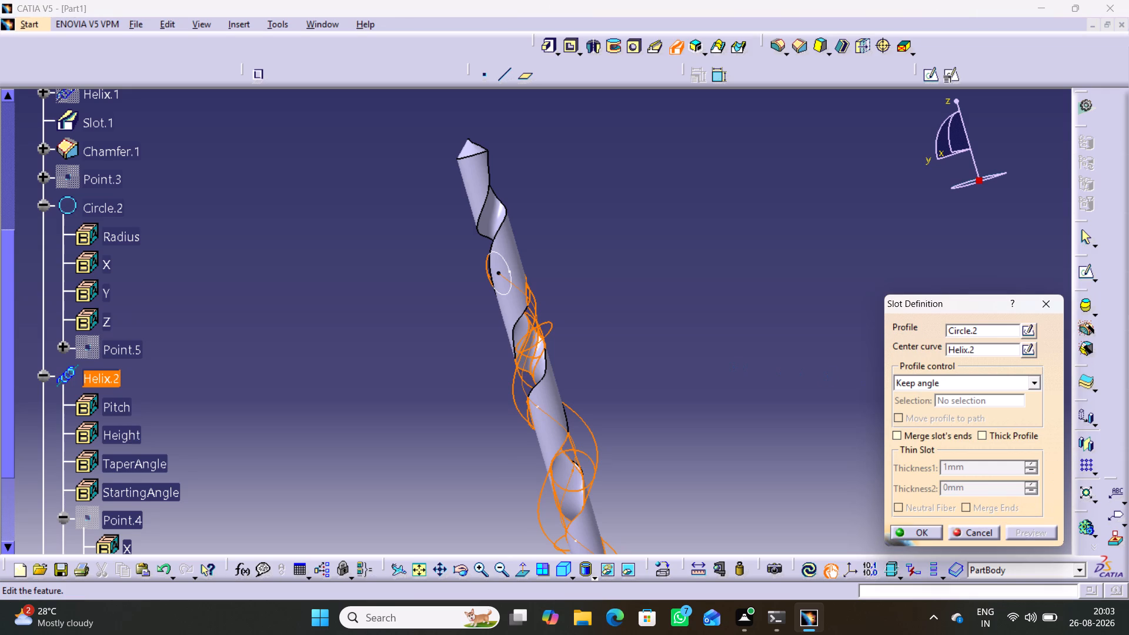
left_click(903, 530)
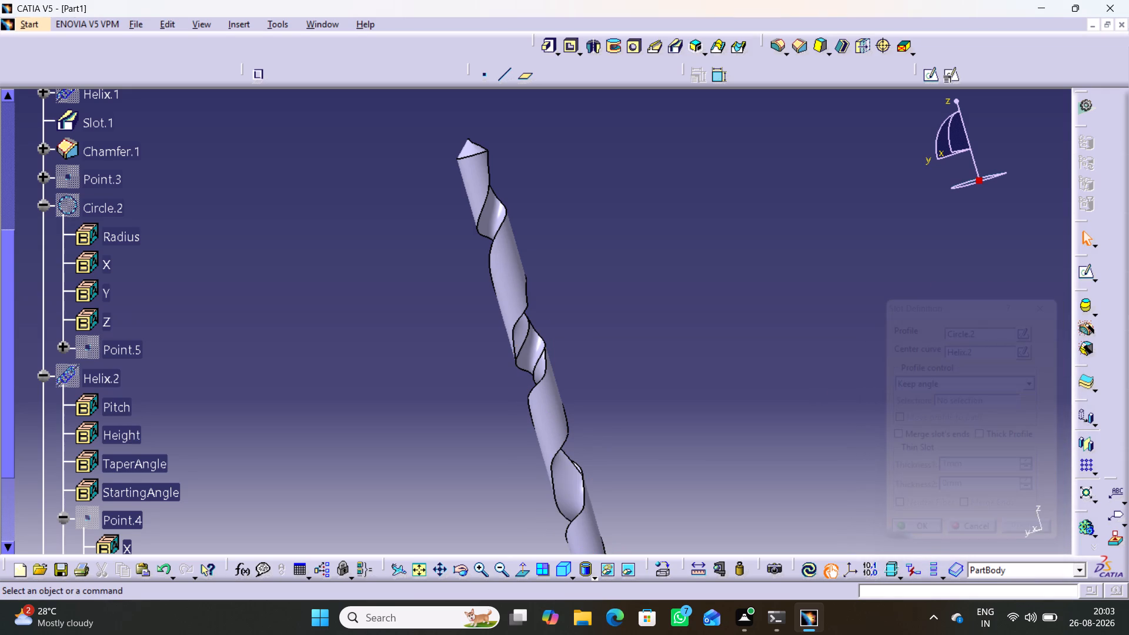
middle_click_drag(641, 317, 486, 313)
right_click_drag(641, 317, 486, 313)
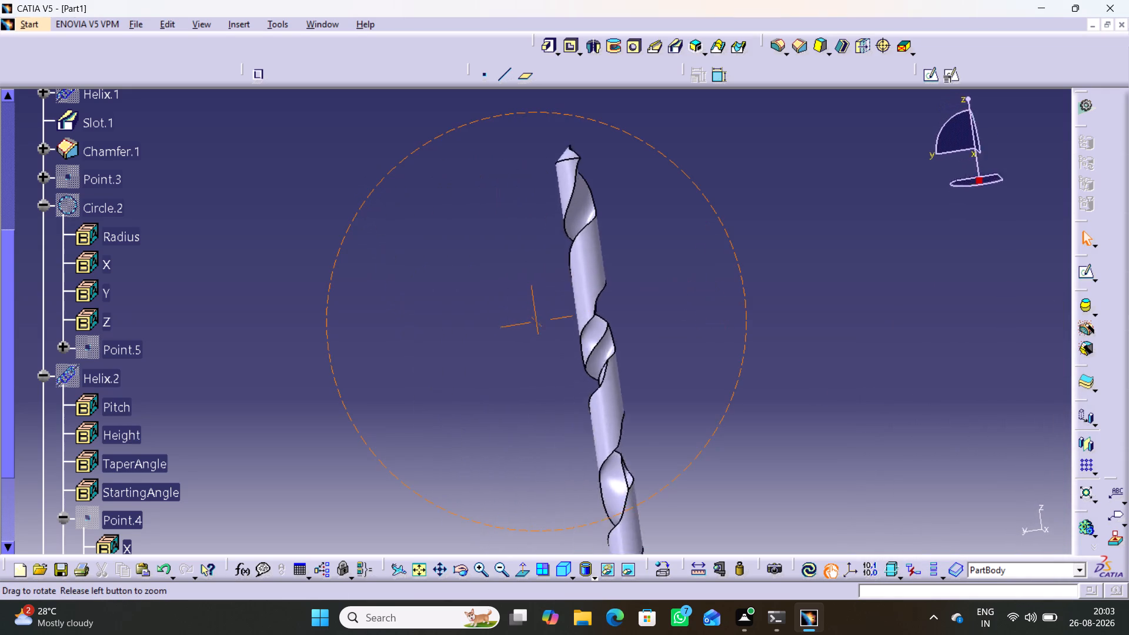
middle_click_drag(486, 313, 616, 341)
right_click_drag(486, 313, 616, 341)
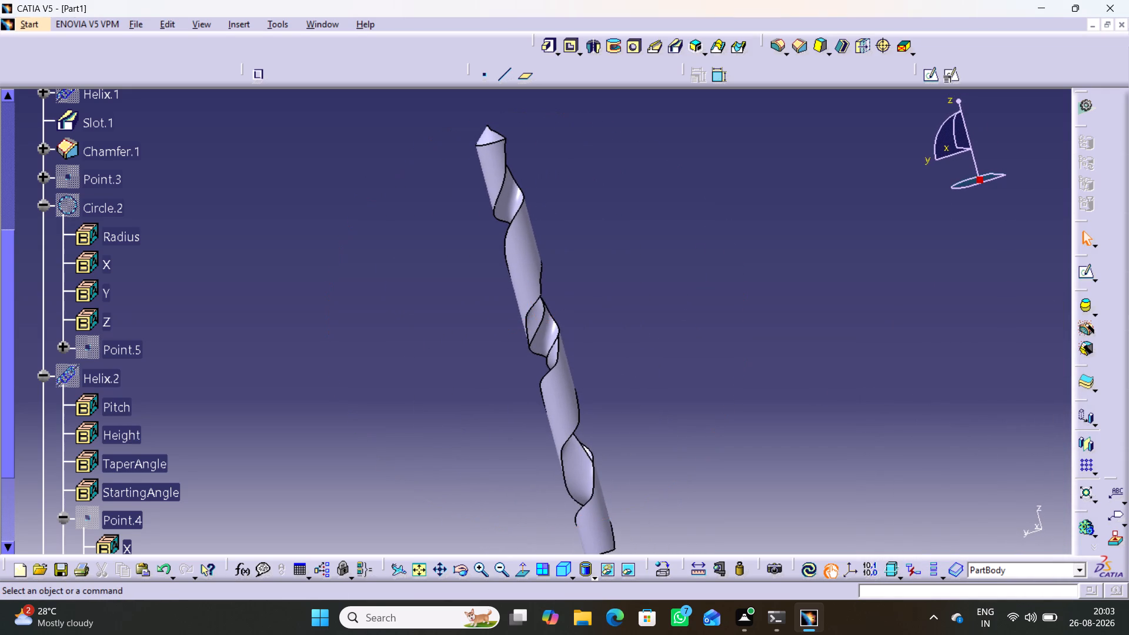
Undo the new slot, Circle.2's recentering, the deletion and creation of the earlier Slot.2, and the preceding Helix.2 changes.
key("ctrl+z")
key("ctrl+z")
key("ctrl+z")
key("ctrl+z")
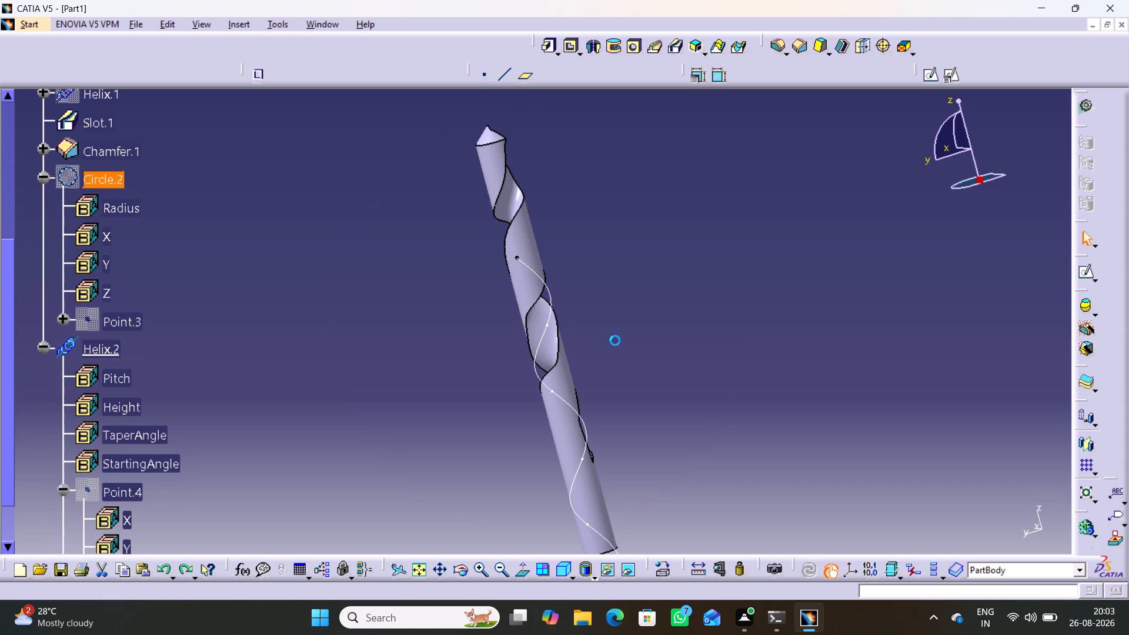
key("ctrl+z")
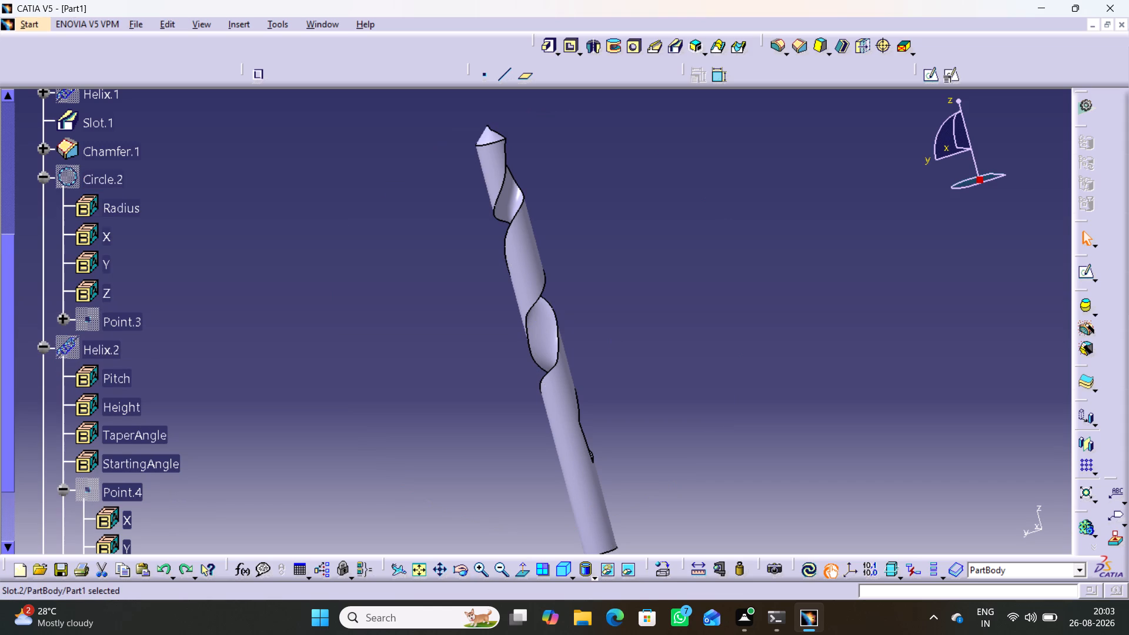
scroll(236, 389, "down", 1)
key("ctrl+z")
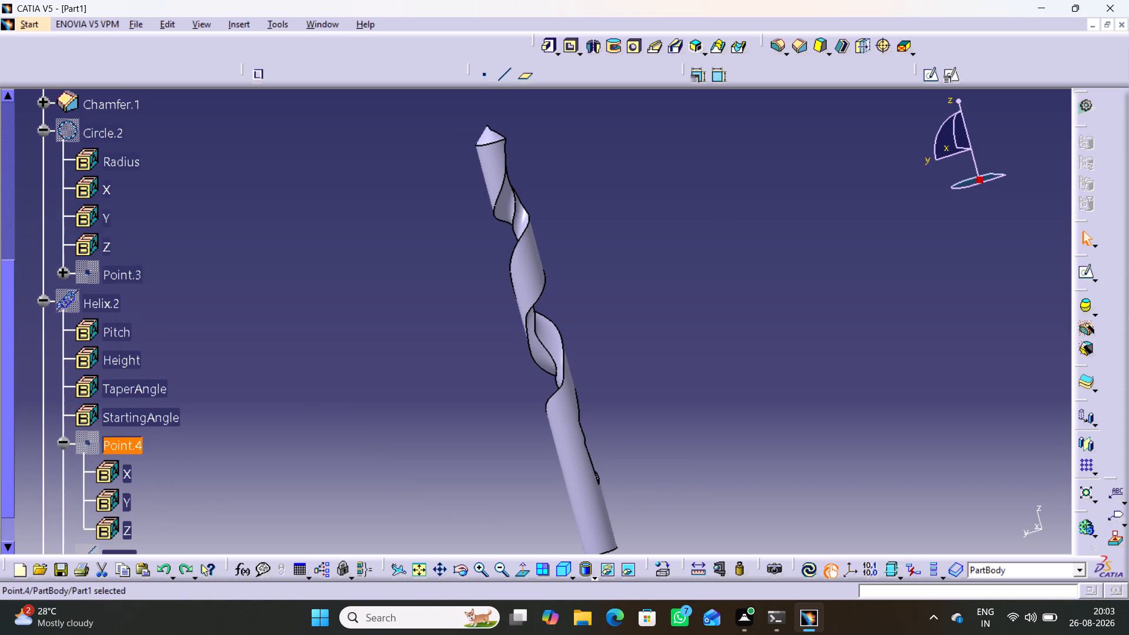
key("ctrl+z")
key("ctrl+z")
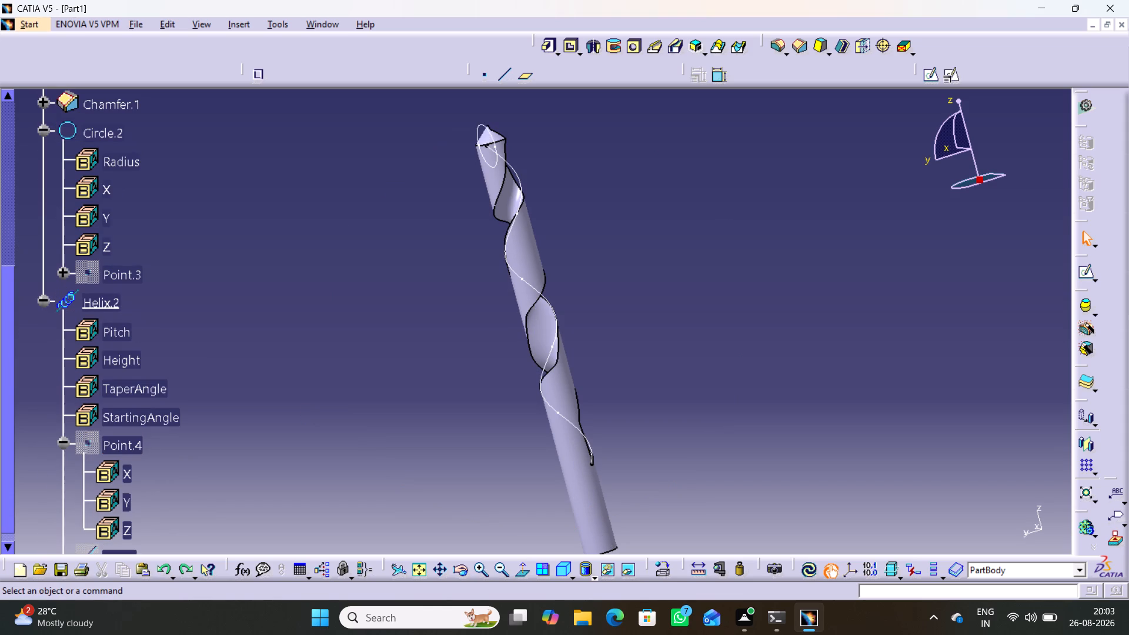
key("ctrl+z")
key("ctrl+z")
key("ctrl+z")
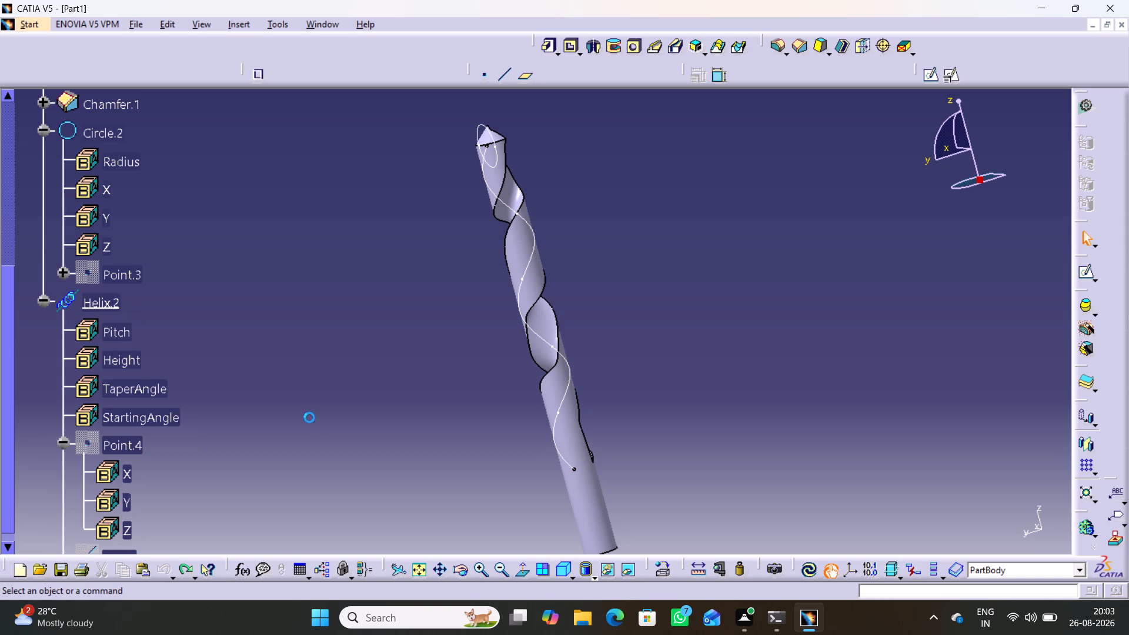
key("ctrl+z")
Delete Helix.2 and Circle.2 together with their aggregated elements, and update the part.
right_click(102, 302)
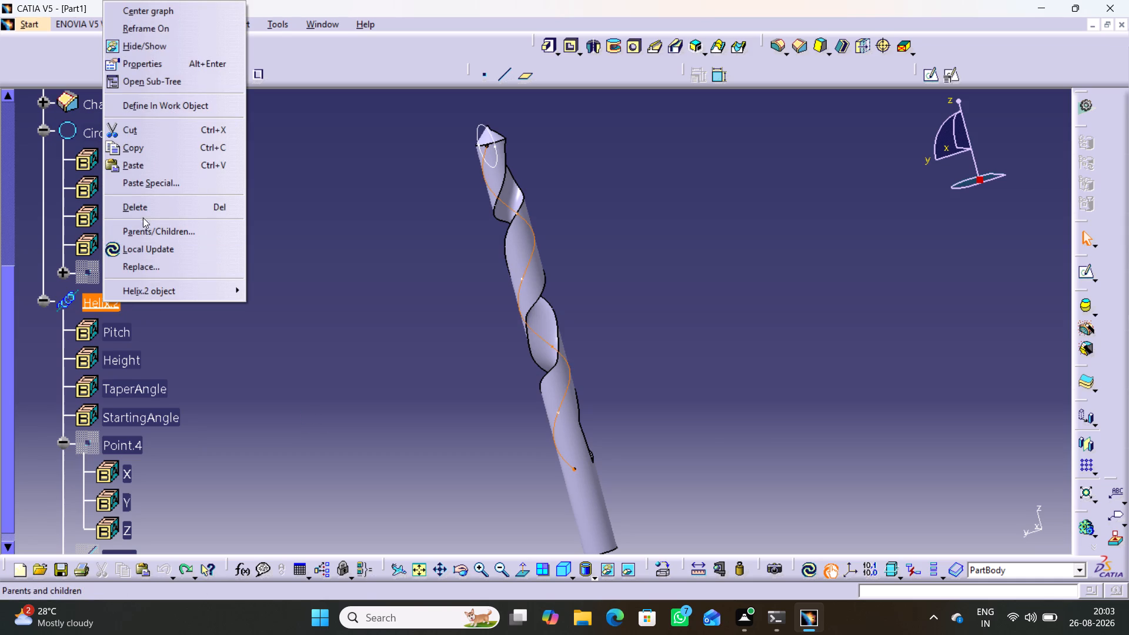
left_click(143, 212)
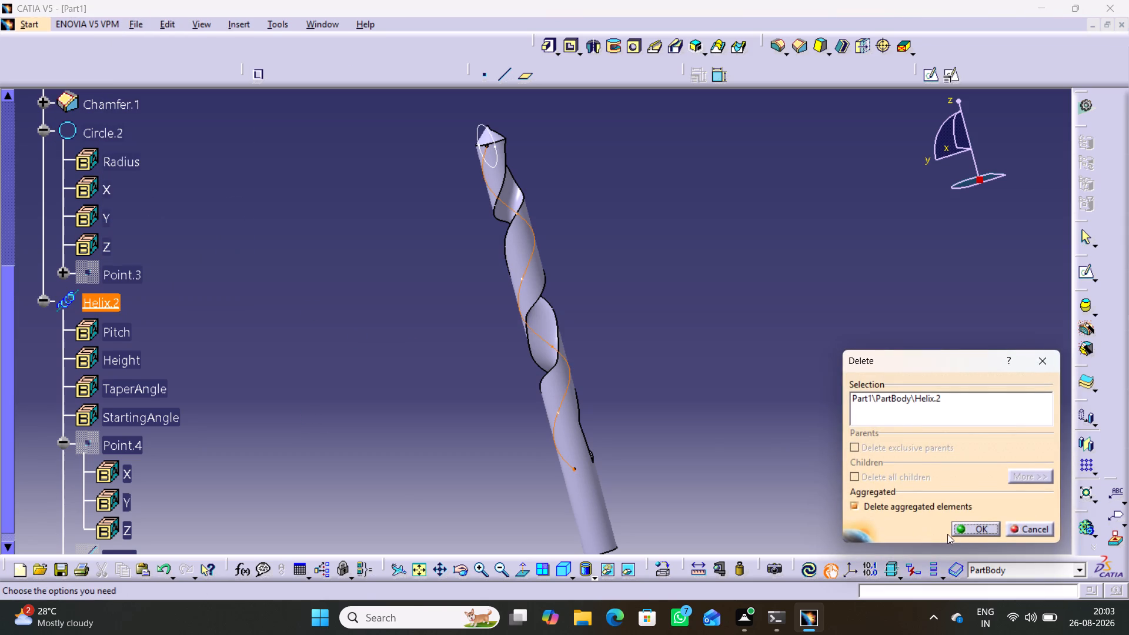
left_click(967, 529)
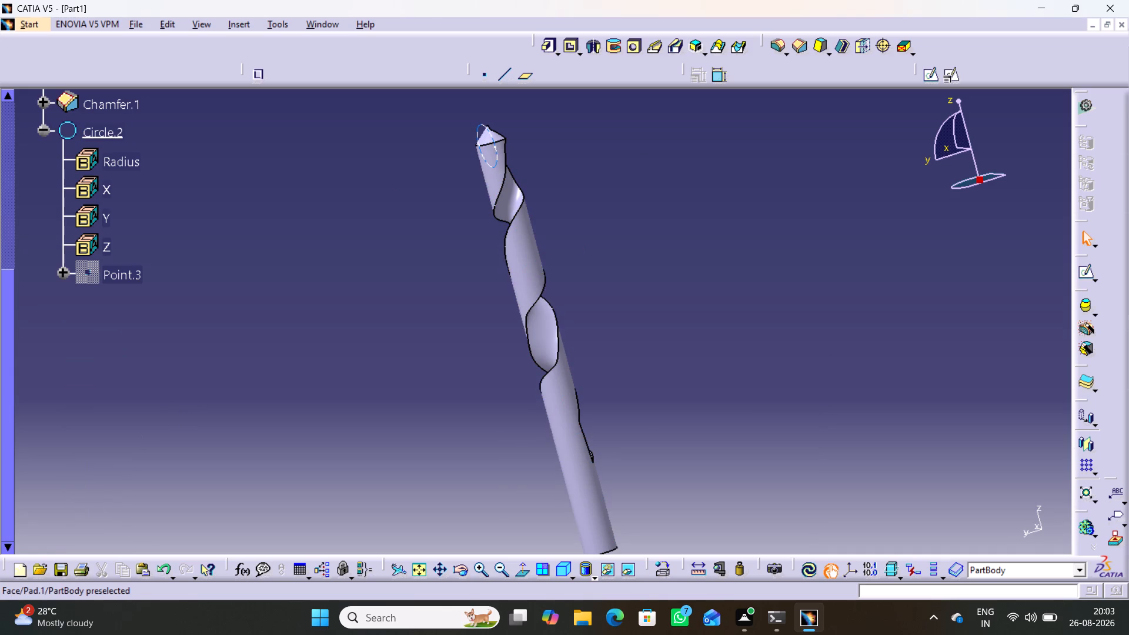
right_click(497, 153)
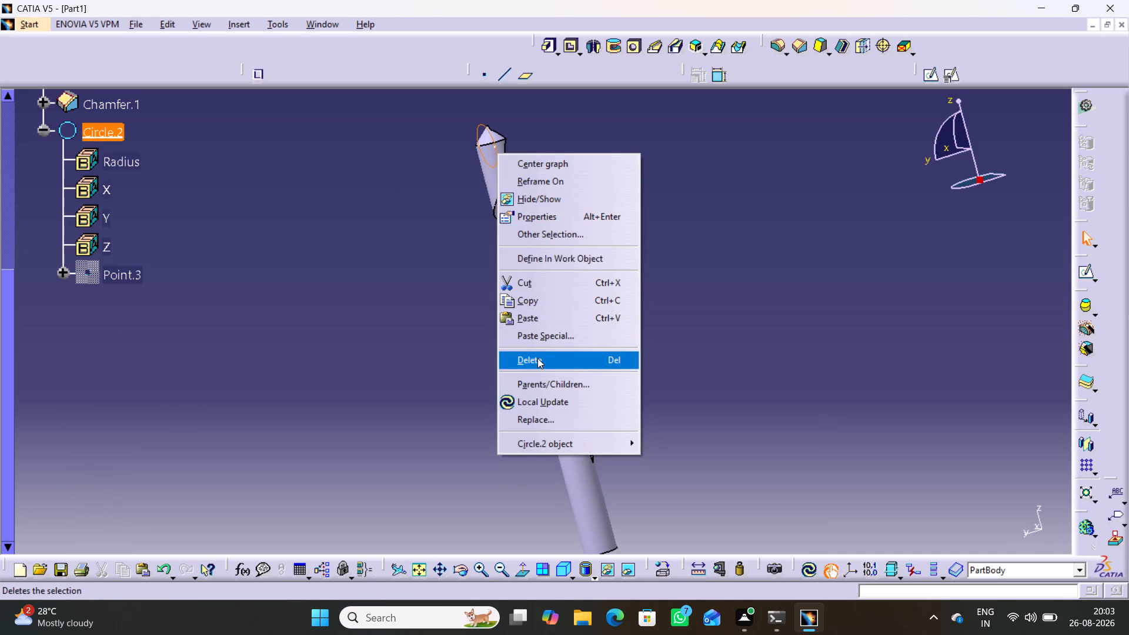
left_click(537, 358)
left_click(963, 529)
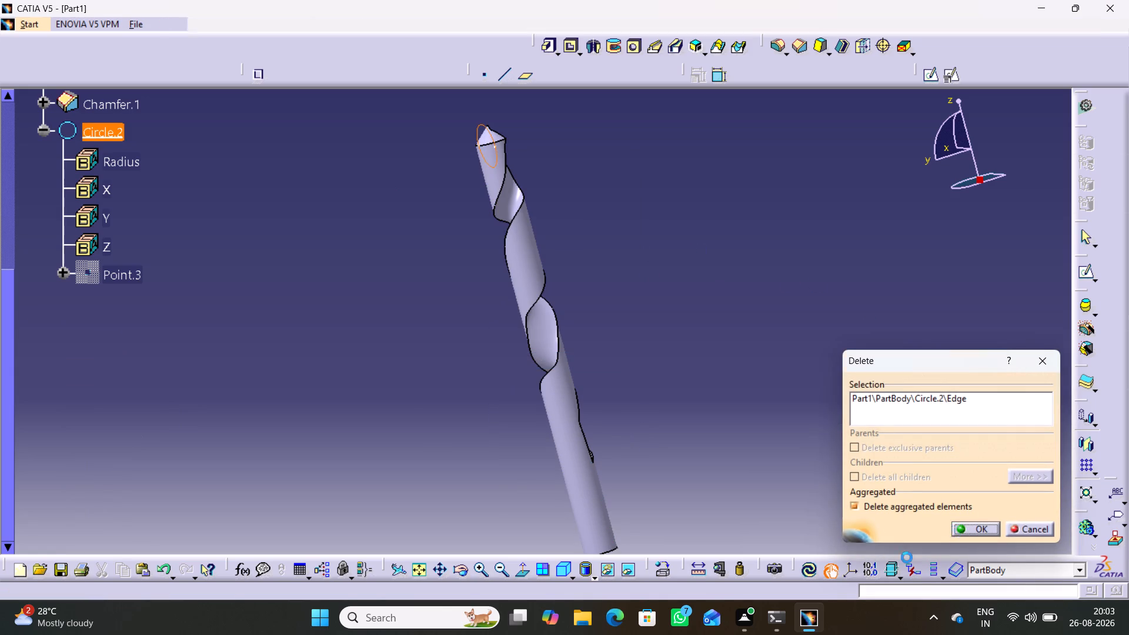
left_click(814, 573)
Examine the single remaining flute from several angles, from the drill tip down to where the slot ends on the shank.
middle_click_drag(624, 295, 583, 285)
right_click_drag(596, 285, 583, 285)
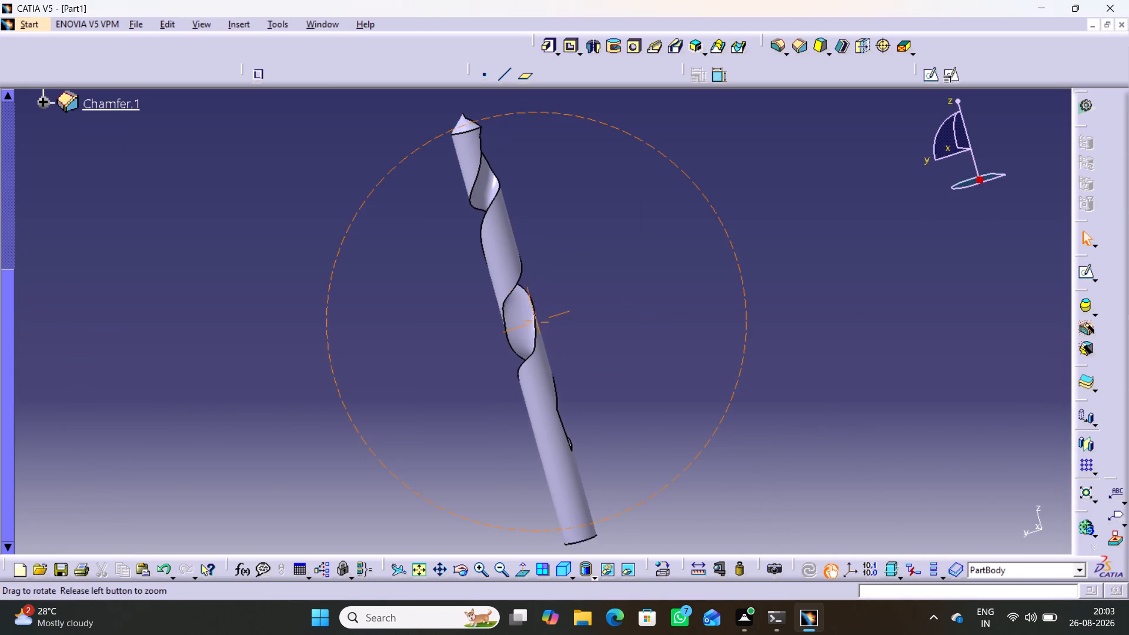
middle_click_drag(583, 285, 313, 331)
right_click_drag(583, 285, 313, 331)
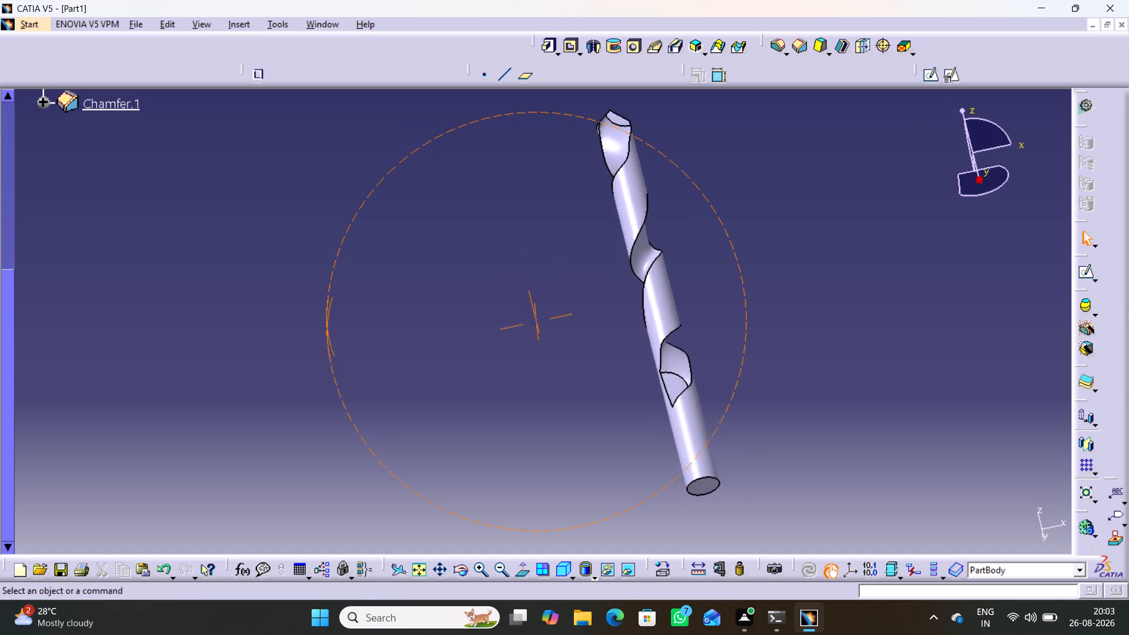
middle_click_drag(313, 331, 381, 282)
right_click_drag(313, 331, 381, 282)
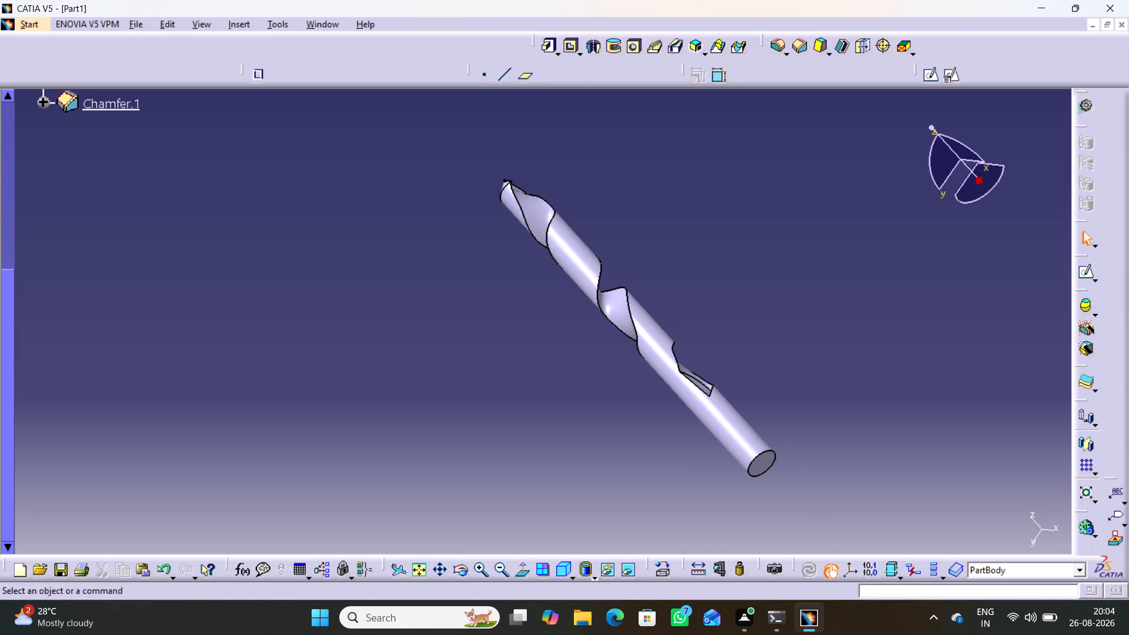
middle_click_drag(490, 259, 765, 276)
right_click_drag(486, 258, 765, 276)
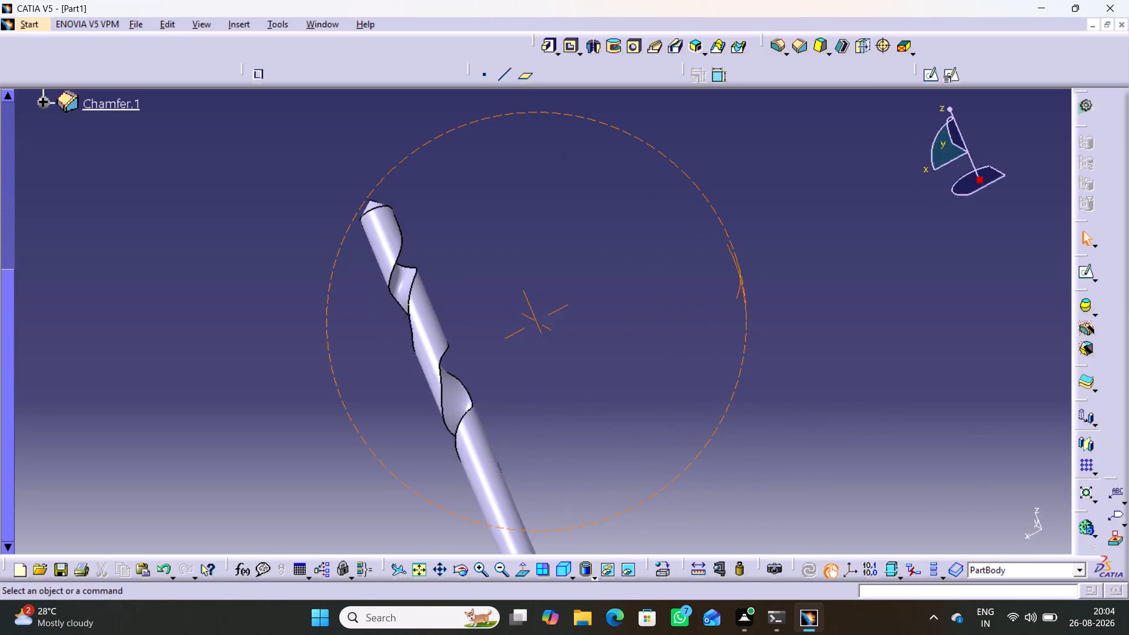
middle_click_drag(765, 276, 500, 262)
right_click_drag(765, 276, 500, 262)
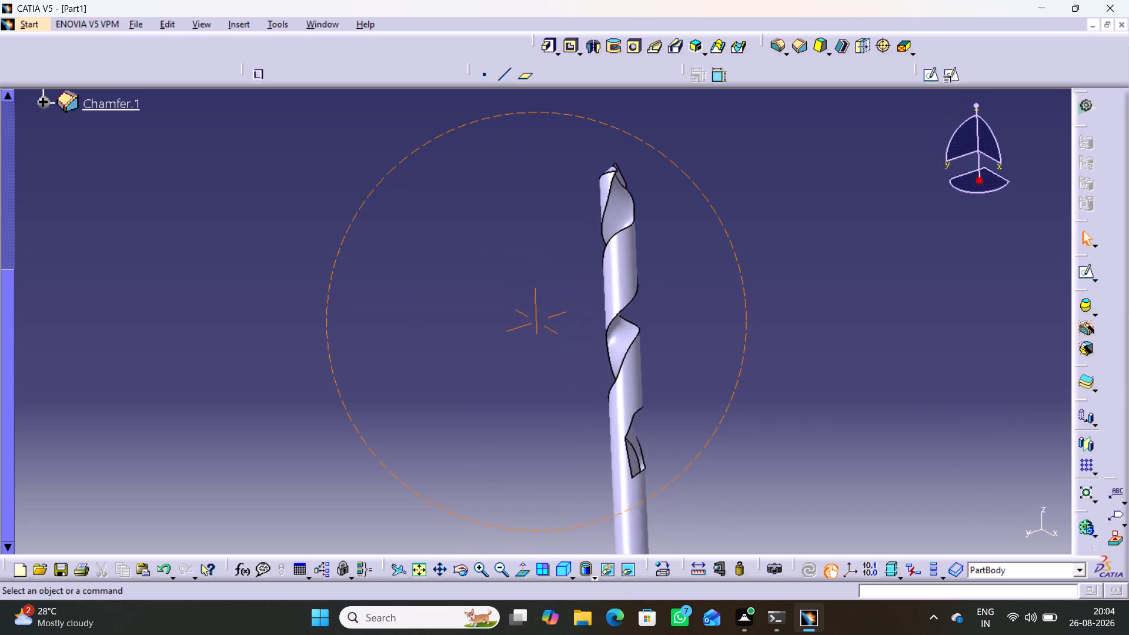
middle_click_drag(500, 262, 474, 298)
right_click_drag(500, 262, 474, 298)
middle_click_drag(807, 426, 787, 310)
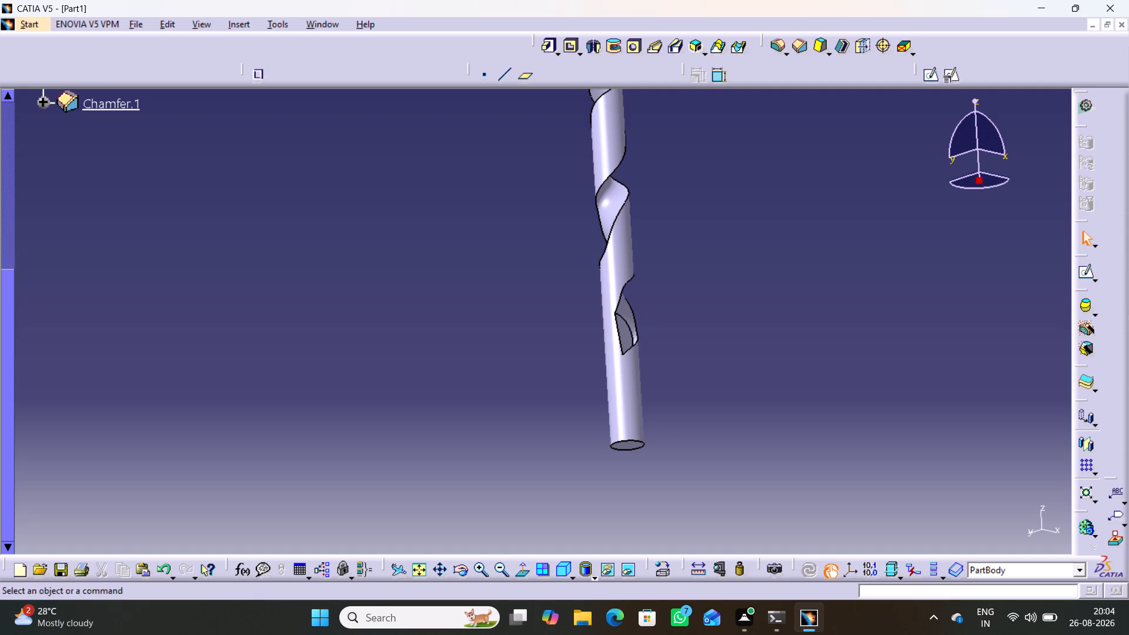
Set the pitch of Helix.1 to 12.5 mm and update the part.
scroll(298, 259, "up", 4)
right_click(115, 232)
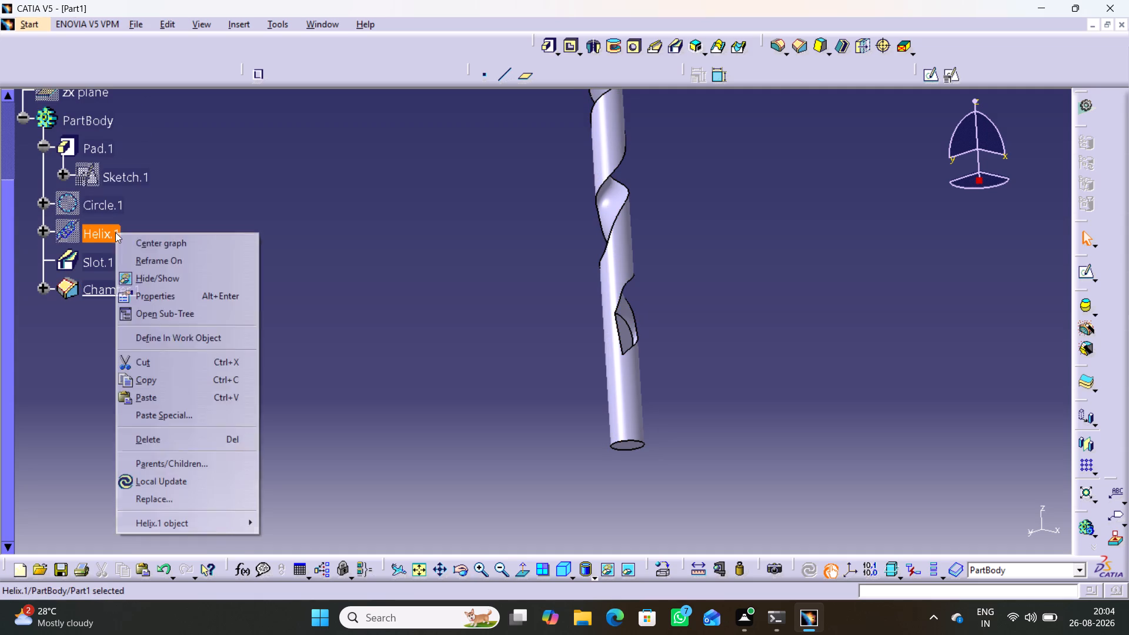
left_click(276, 201)
double_click(106, 233)
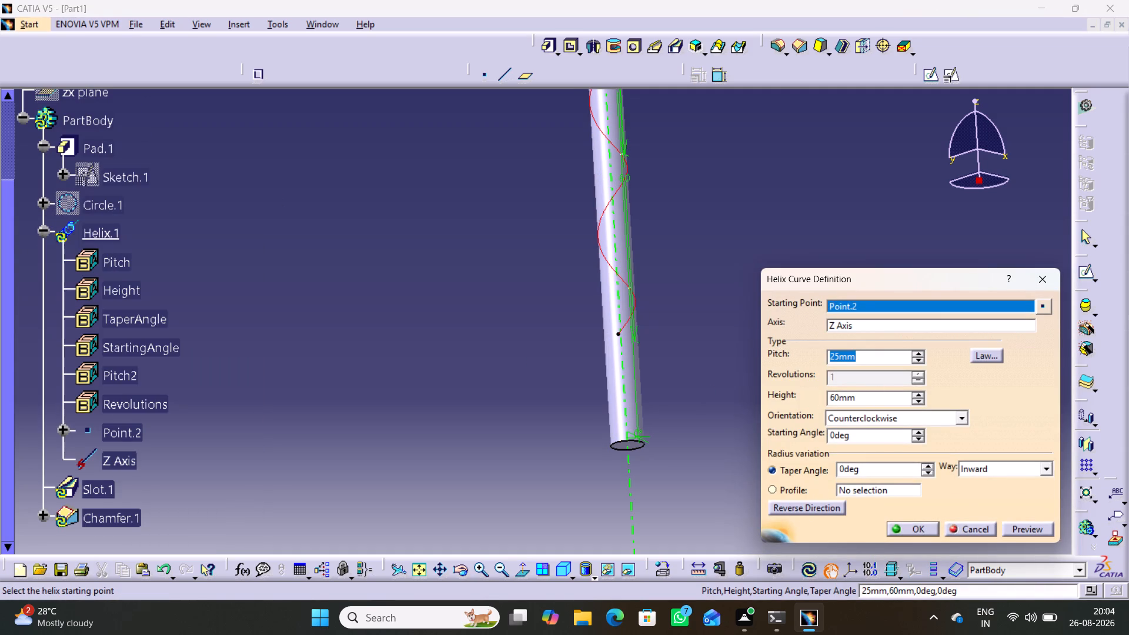
type("12.5")
key("Return")
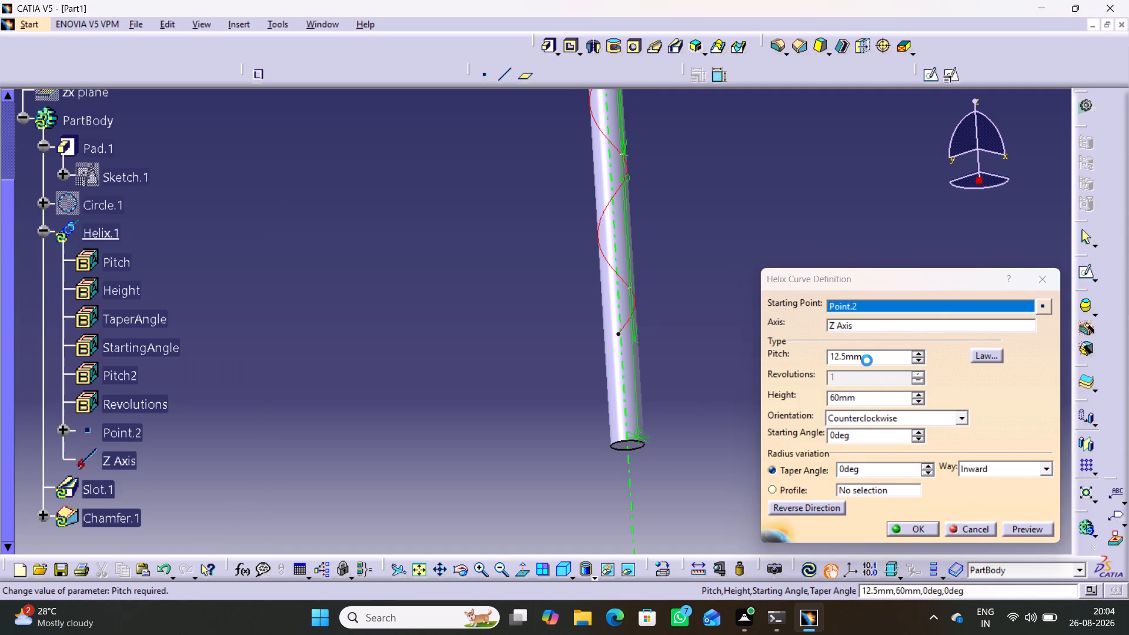
left_click(805, 570)
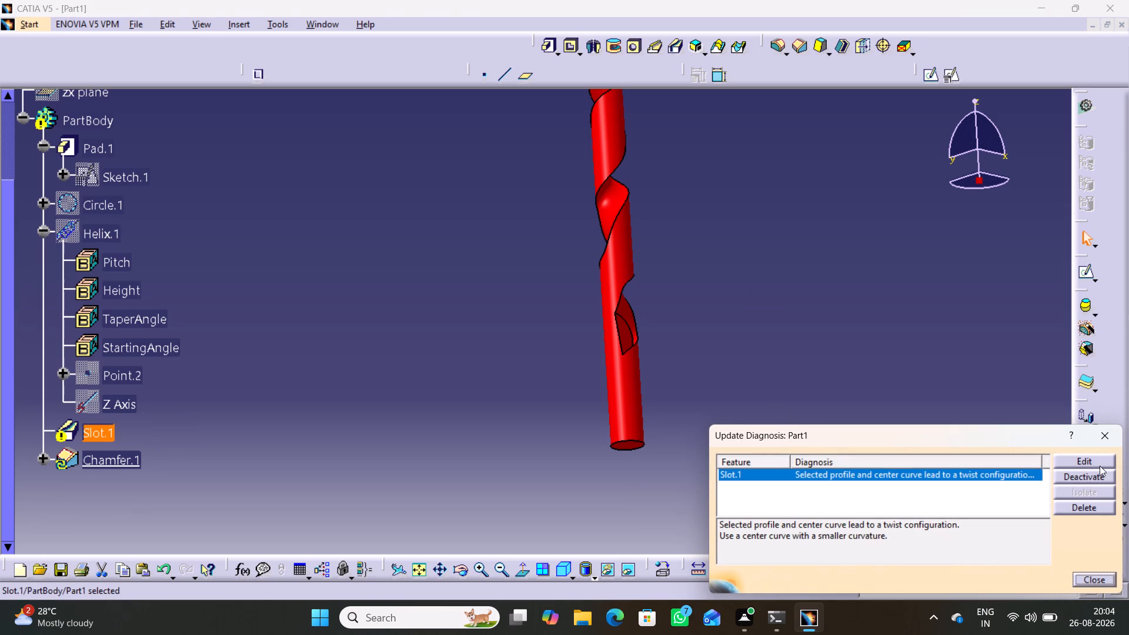
Retry the part update and open Slot.1's definition for editing from the update diagnosis.
left_click(1104, 438)
left_click(709, 350)
middle_click_drag(552, 266, 522, 343)
left_click(809, 565)
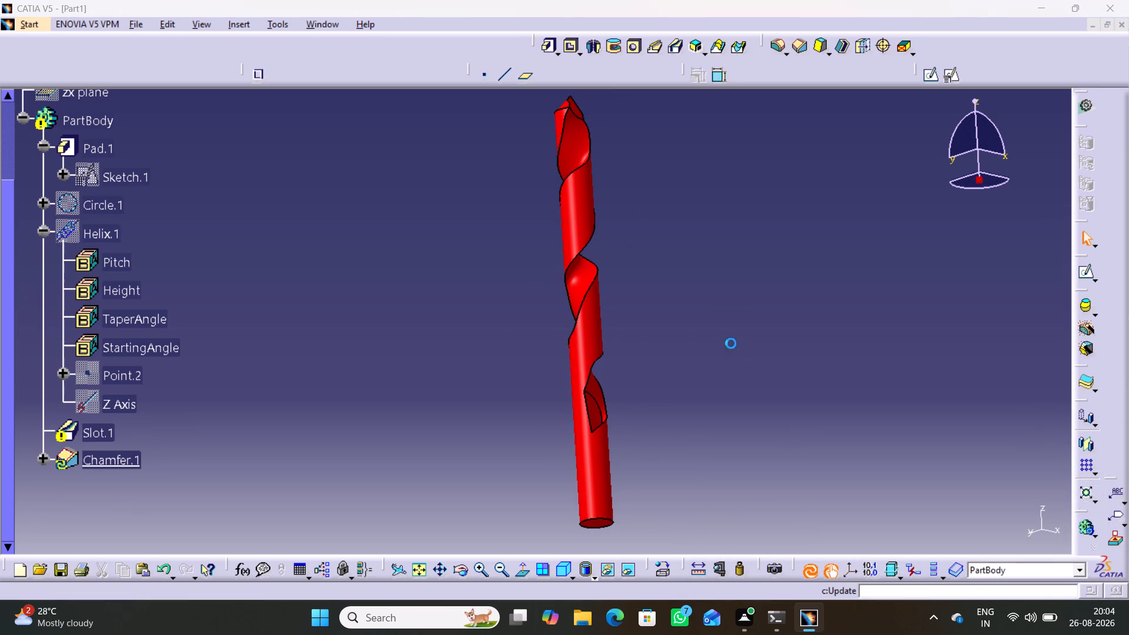
left_click(1087, 460)
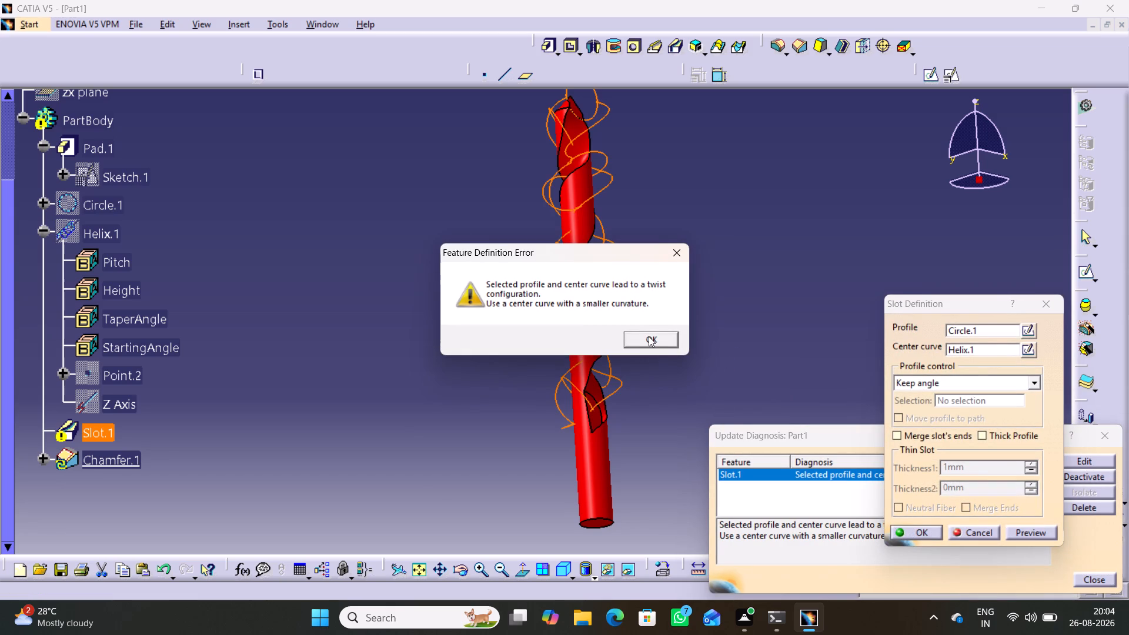
left_click(649, 336)
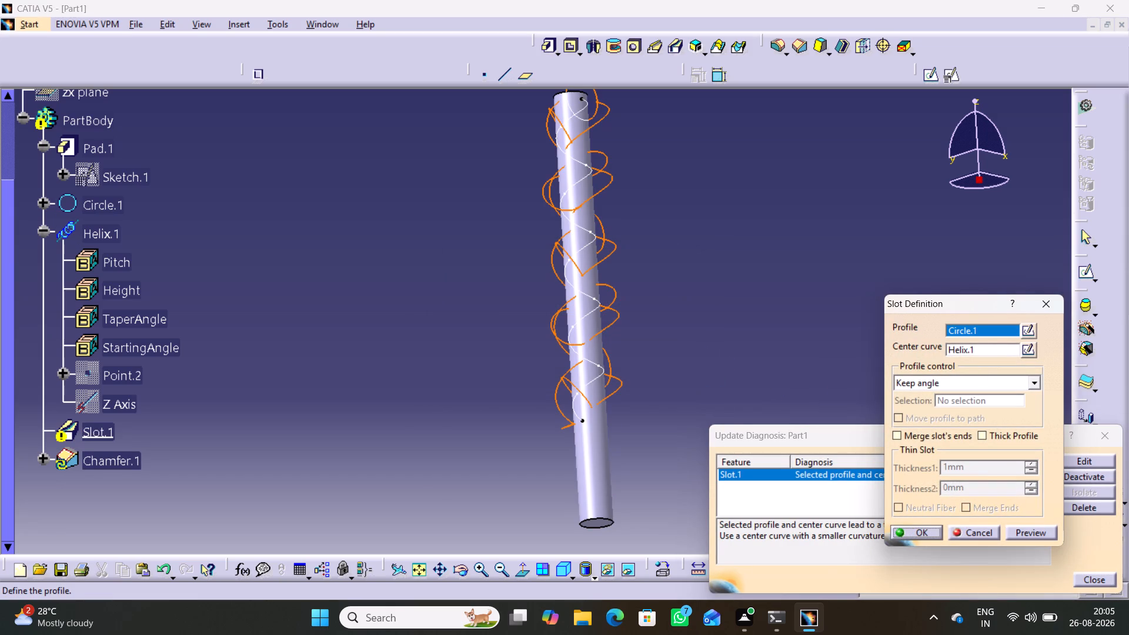
Examine from several angles how the Circle.1 profile sweeps along Helix.1 around the cylinder for Slot.1.
middle_click_drag(692, 295, 399, 403)
right_click_drag(632, 395, 399, 403)
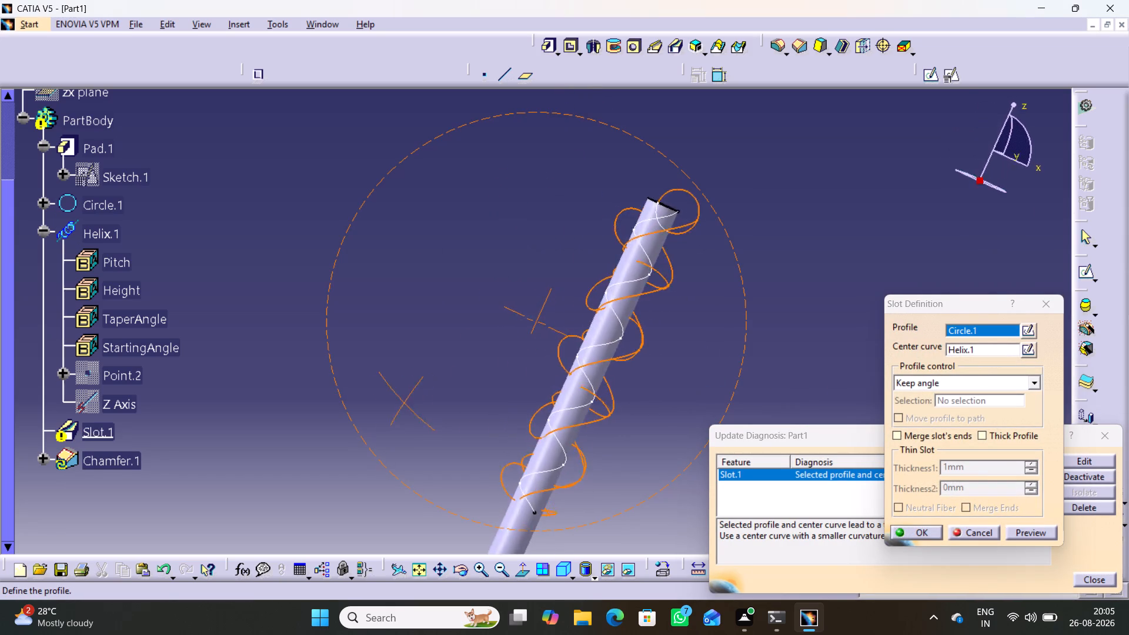
middle_click_drag(399, 403, 356, 447)
right_click_drag(399, 403, 356, 447)
middle_click_drag(801, 359, 797, 354)
right_click_drag(800, 356, 797, 354)
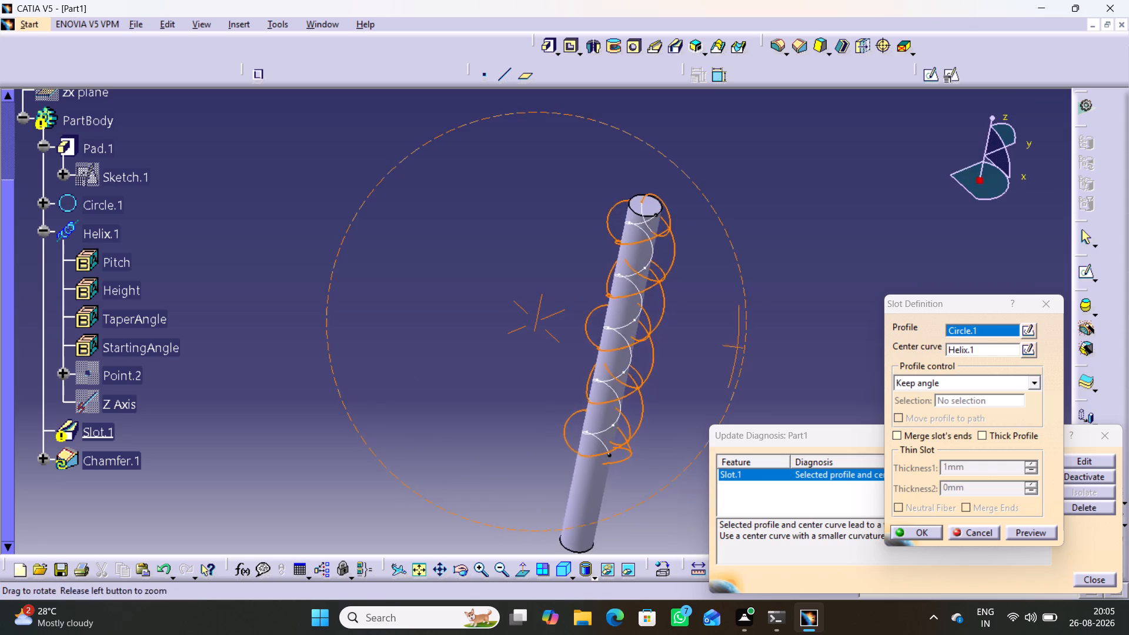
middle_click_drag(797, 354, 781, 247)
right_click_drag(797, 354, 781, 247)
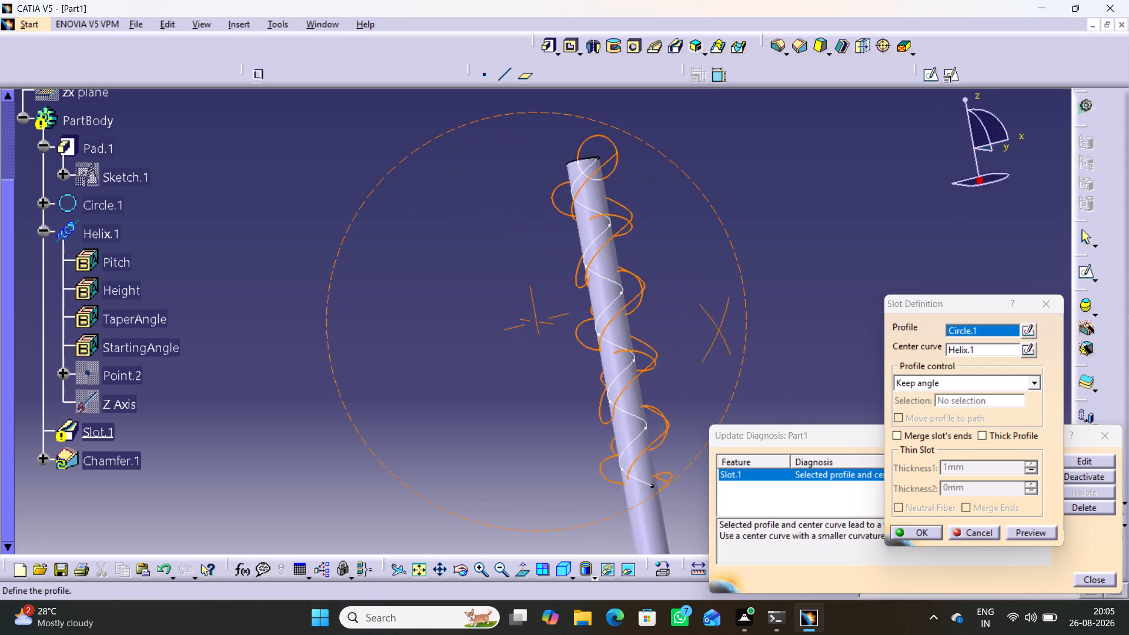
middle_click_drag(781, 247, 699, 278)
right_click_drag(781, 247, 699, 279)
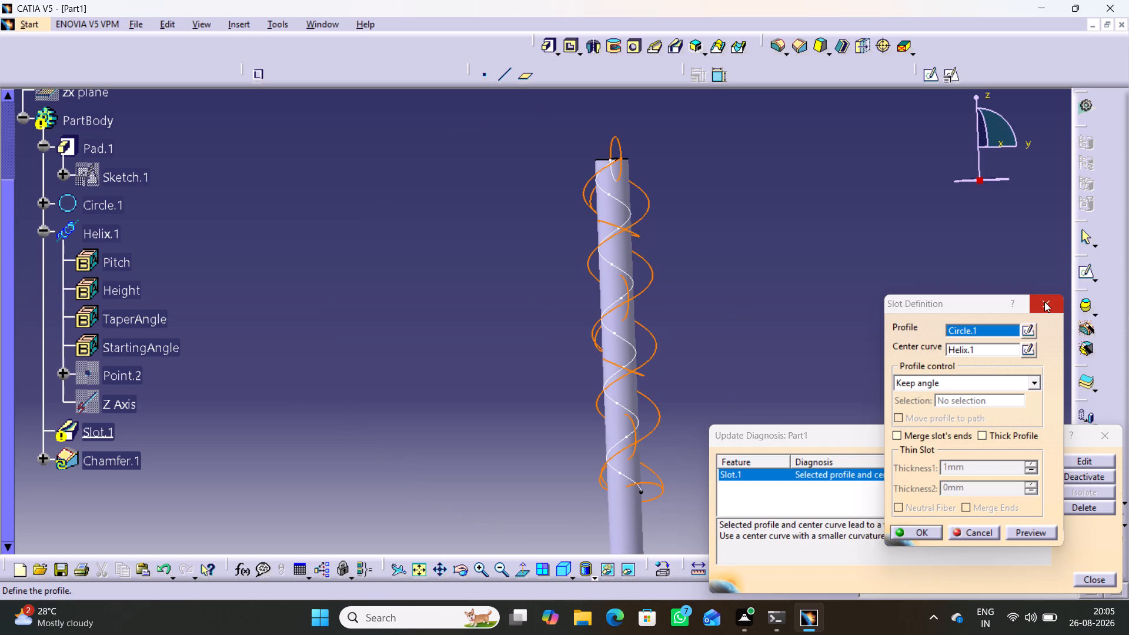
Examine from several more angles the full length of the Circle.1 and Helix.1 sweep around the cylinder.
middle_click_drag(701, 312, 426, 299)
right_click_drag(701, 312, 426, 299)
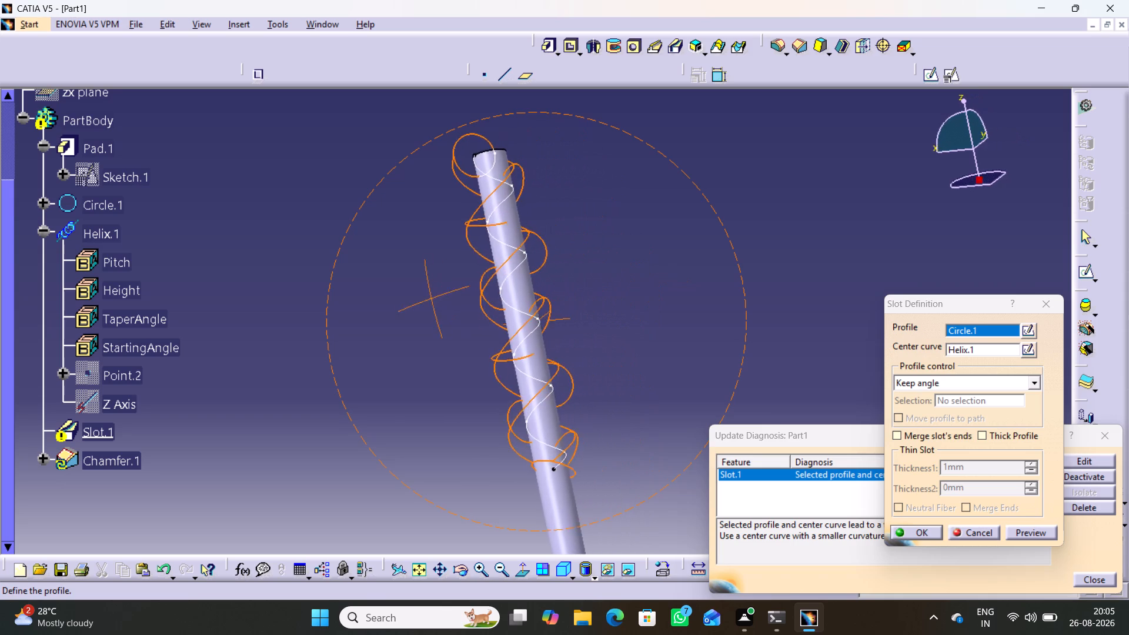
right_click_drag(426, 299, 677, 271)
middle_click_drag(426, 299, 693, 283)
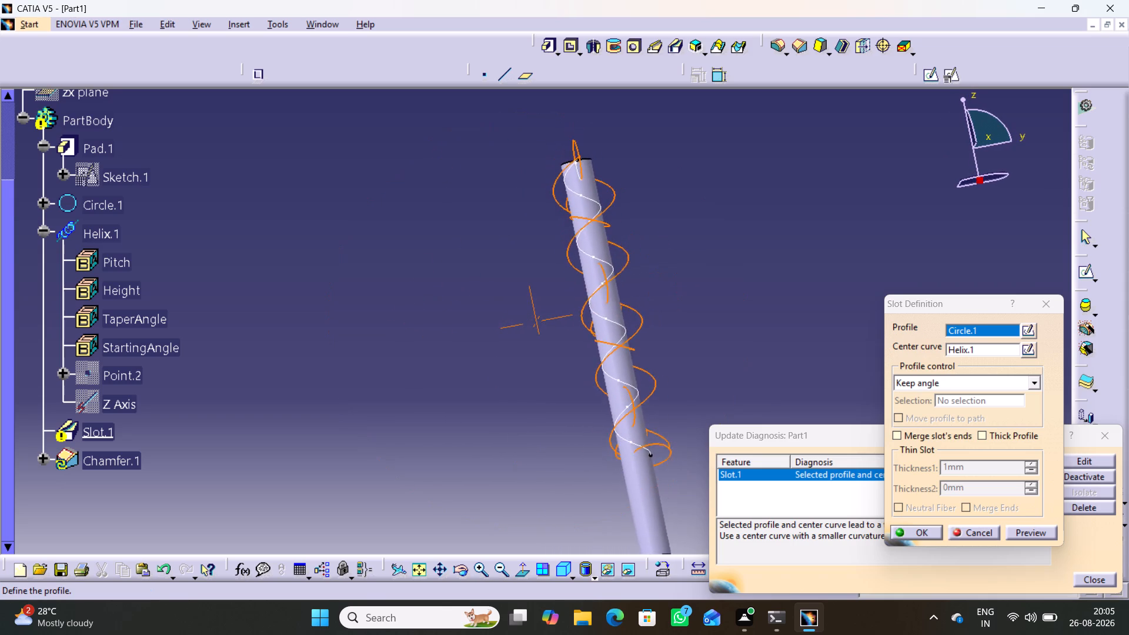
middle_click_drag(693, 283, 689, 327)
middle_click_drag(485, 354, 648, 309)
right_click_drag(495, 350, 648, 309)
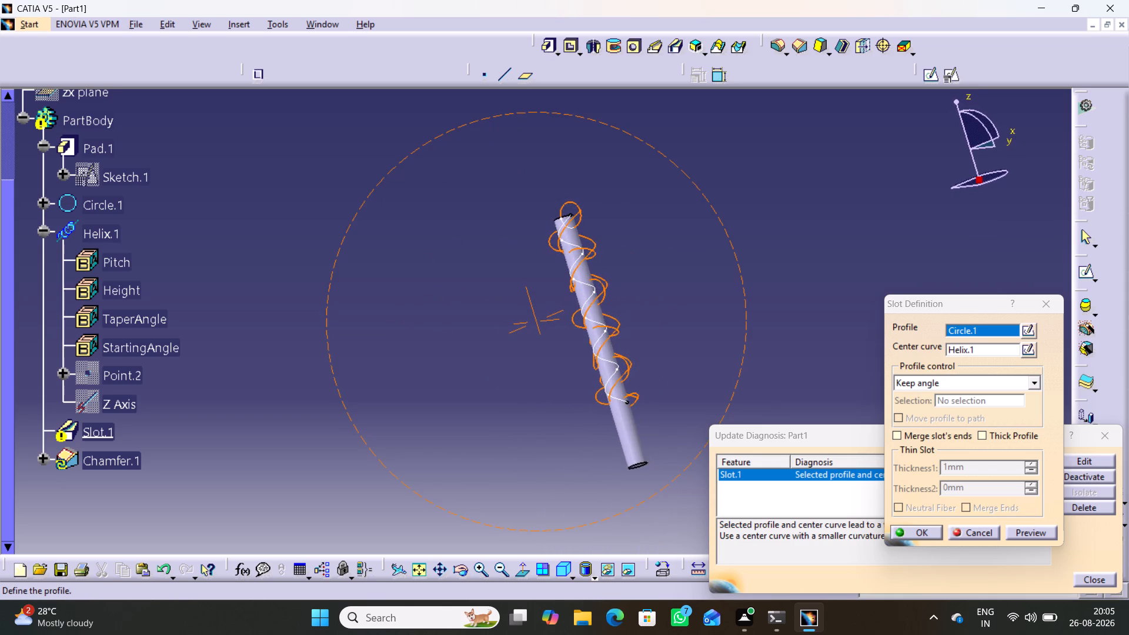
middle_click_drag(648, 309, 493, 370)
right_click_drag(648, 309, 493, 370)
middle_click_drag(650, 346, 640, 342)
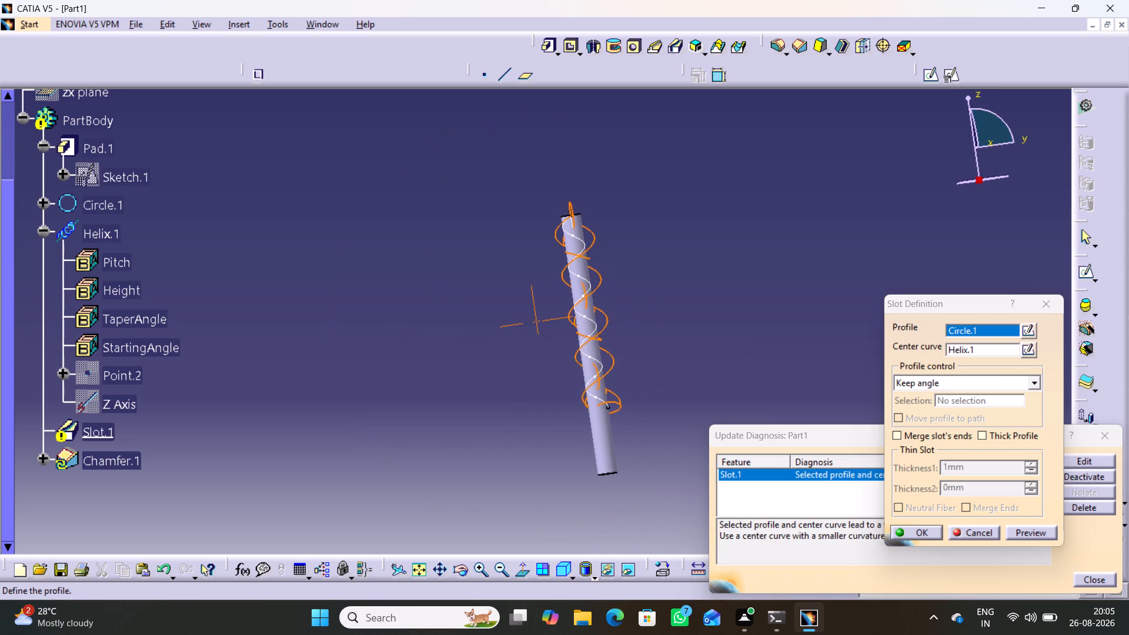
right_click_drag(639, 342, 593, 335)
middle_click_drag(640, 342, 593, 335)
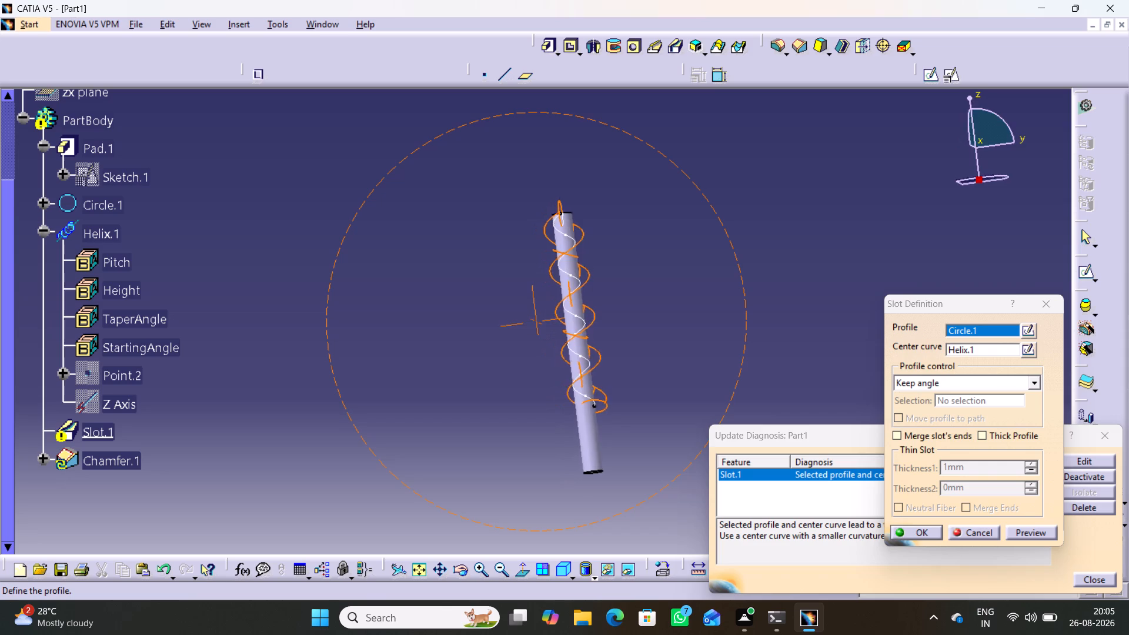
right_click_drag(593, 335, 753, 332)
middle_click_drag(593, 335, 753, 332)
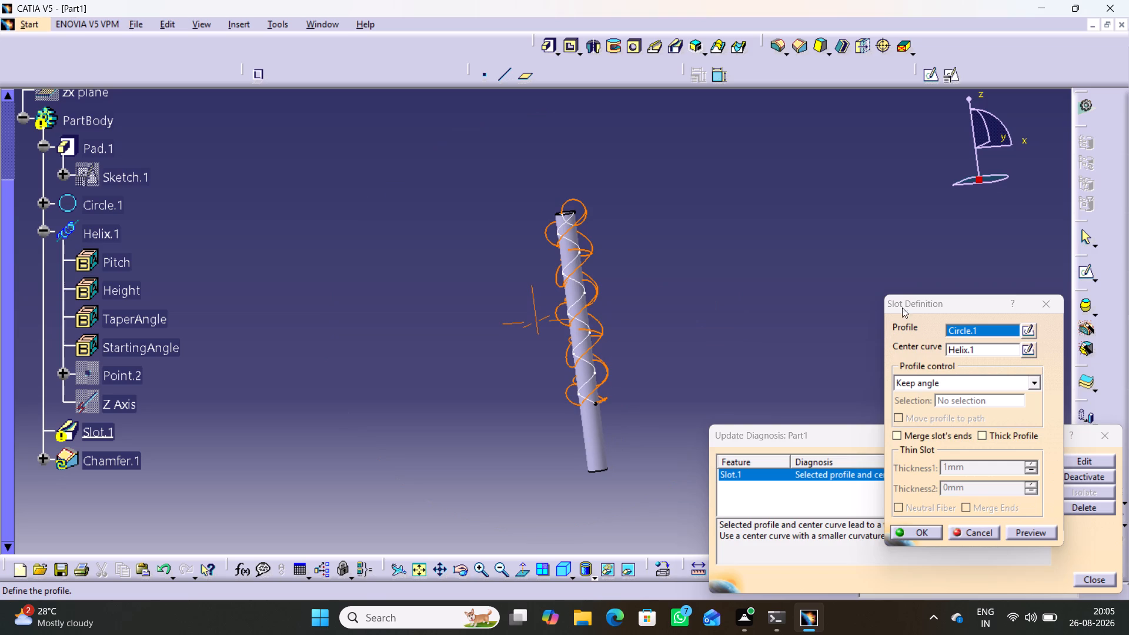
Close Slot.1's definition and the update diagnosis without changing the slot.
left_click(1037, 302)
left_click(798, 262)
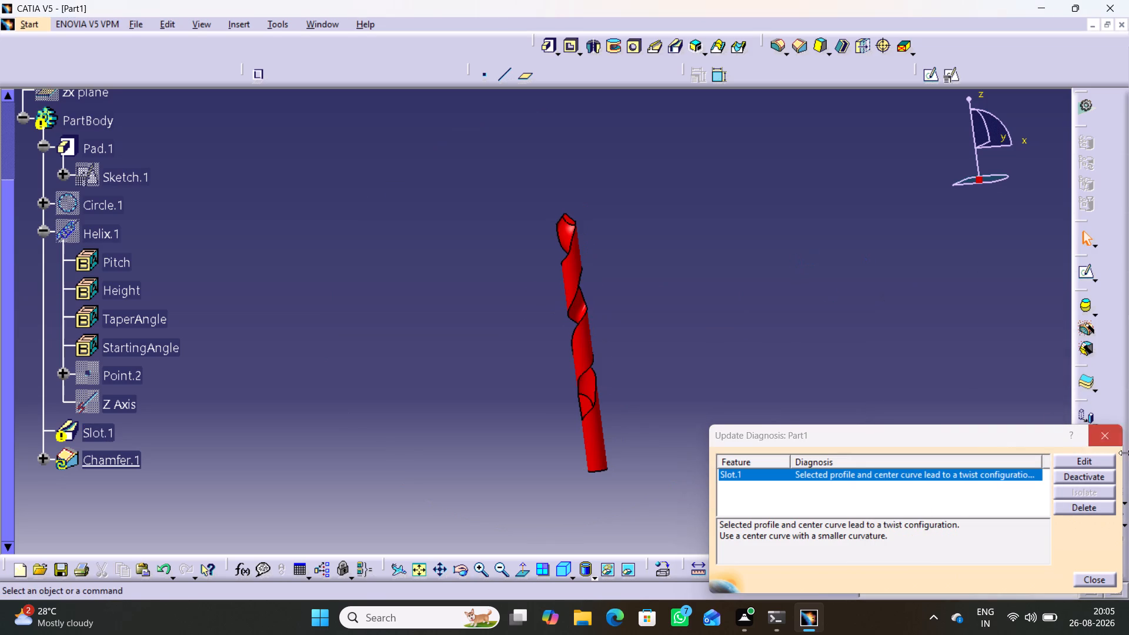
left_click(1110, 435)
left_click(713, 317)
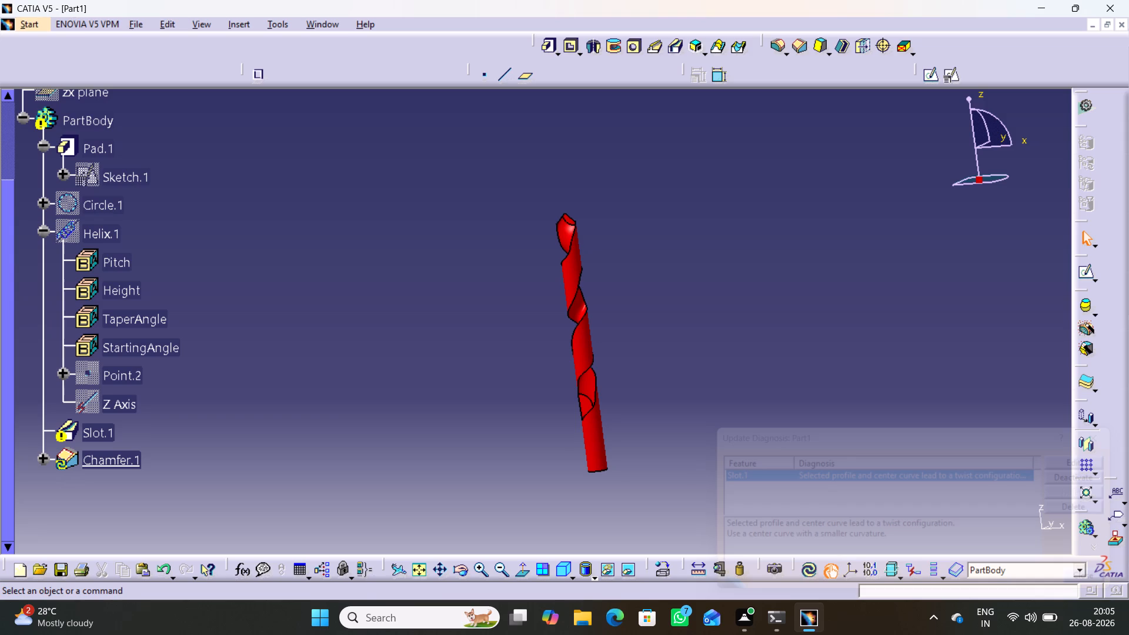
Undo the Helix.1 pitch change and the removal of Circle.2 and Helix.2, and redo only Helix.2's removal.
left_click(161, 567)
double_click(161, 567)
double_click(161, 567)
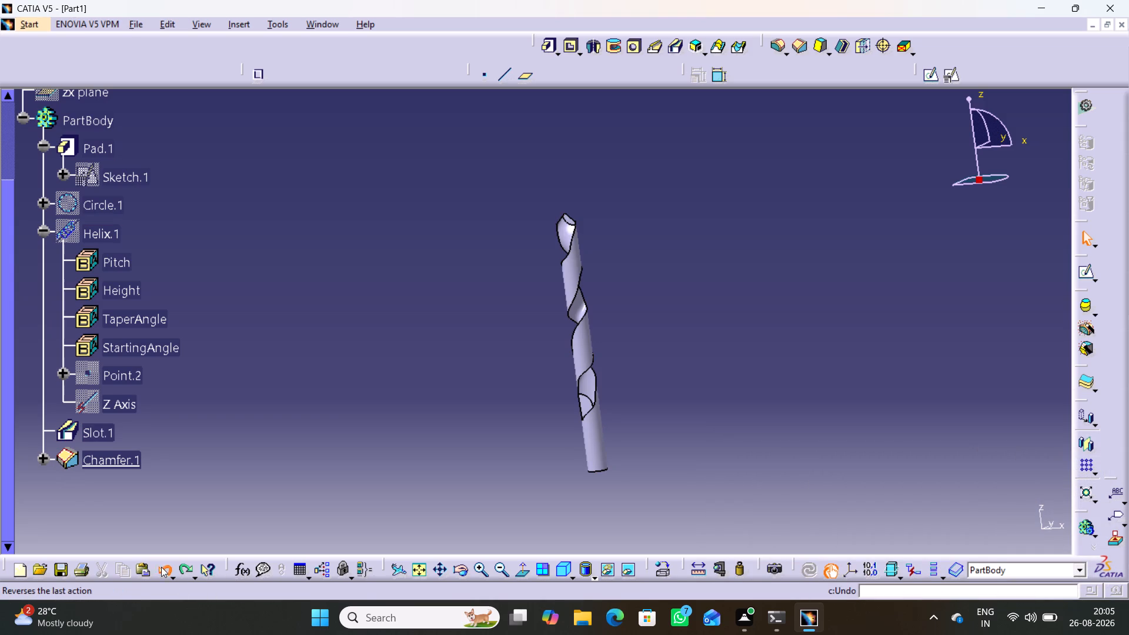
scroll(241, 461, "down", 1)
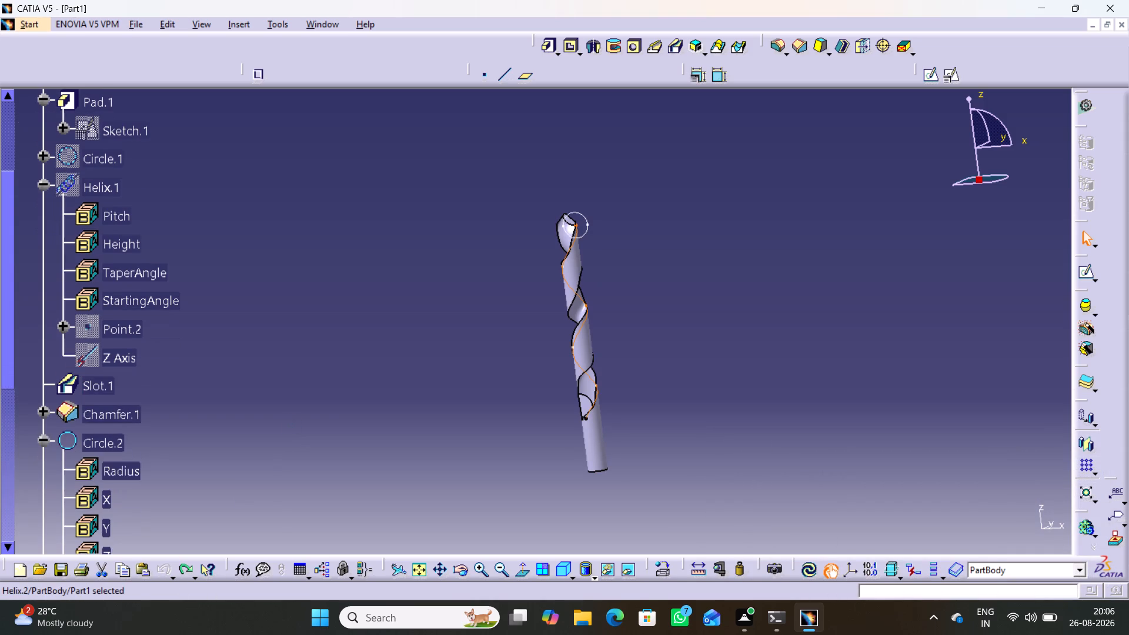
scroll(212, 462, "down", 5)
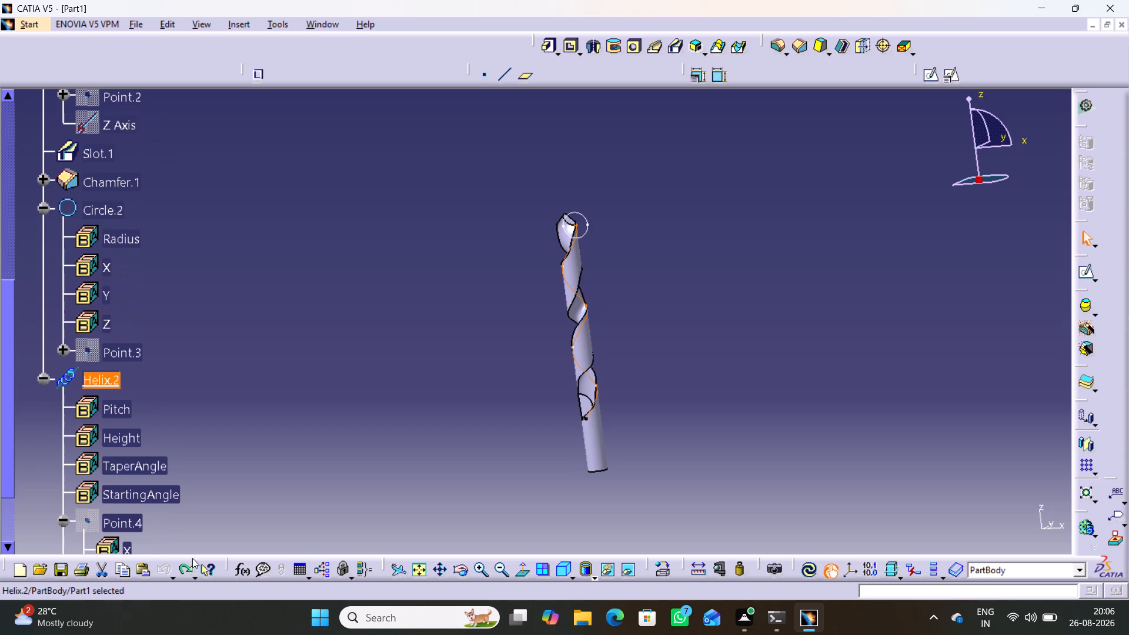
left_click(182, 568)
left_click(260, 369)
scroll(226, 300, "up", 2)
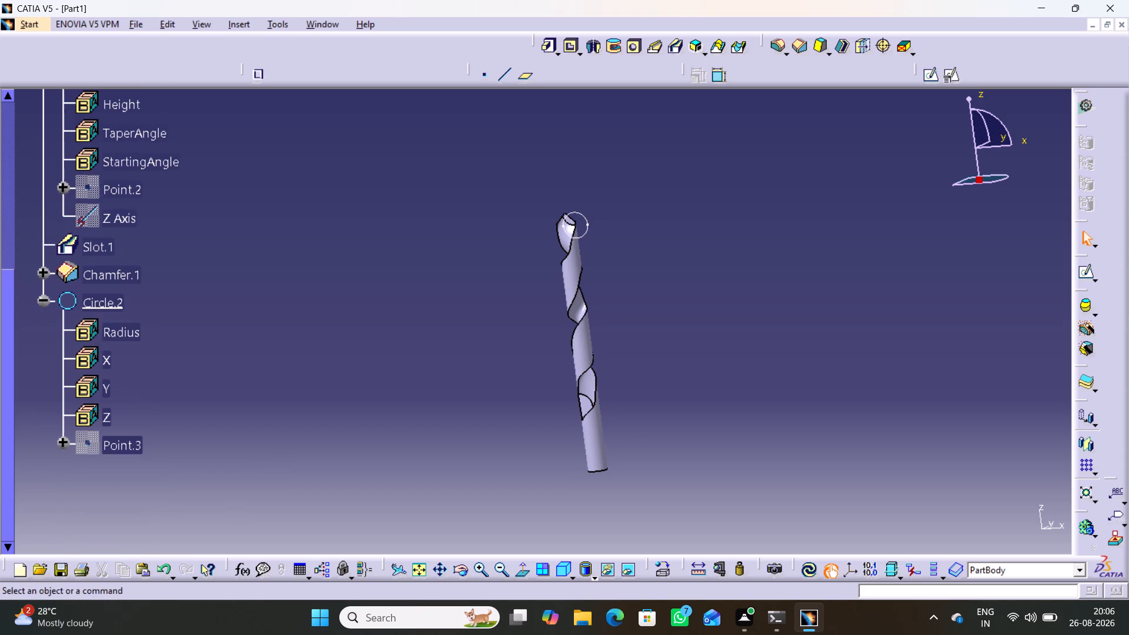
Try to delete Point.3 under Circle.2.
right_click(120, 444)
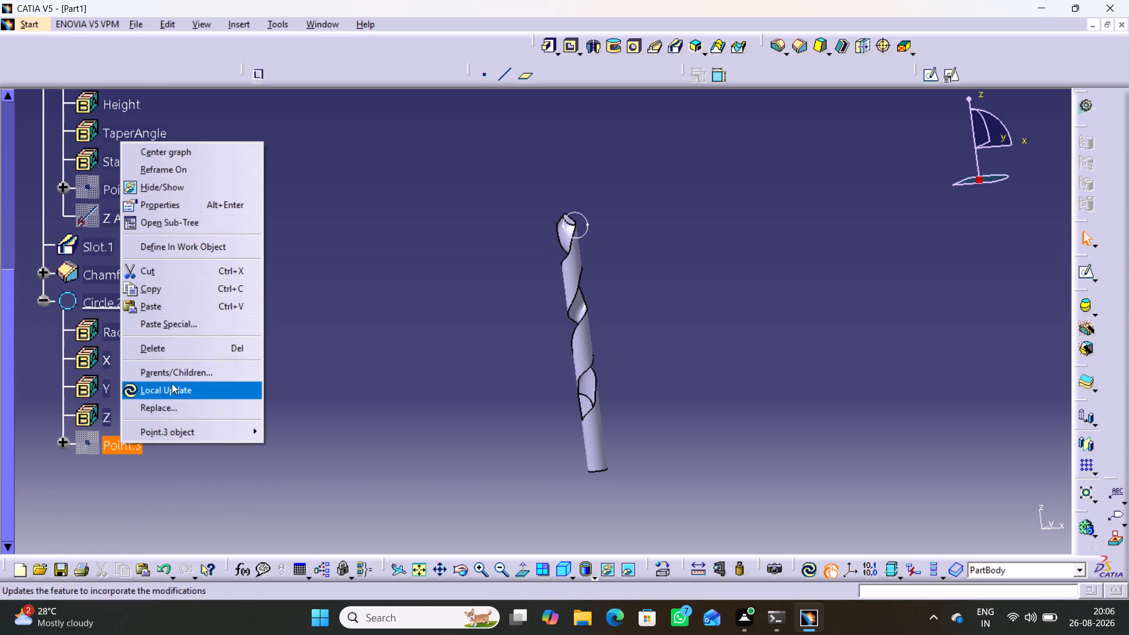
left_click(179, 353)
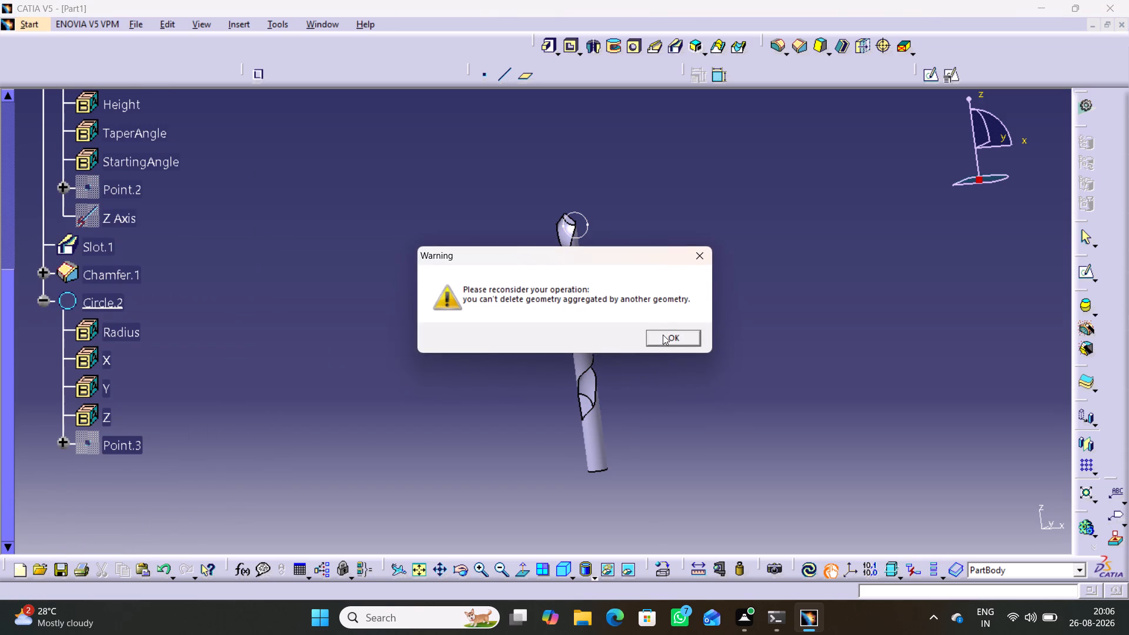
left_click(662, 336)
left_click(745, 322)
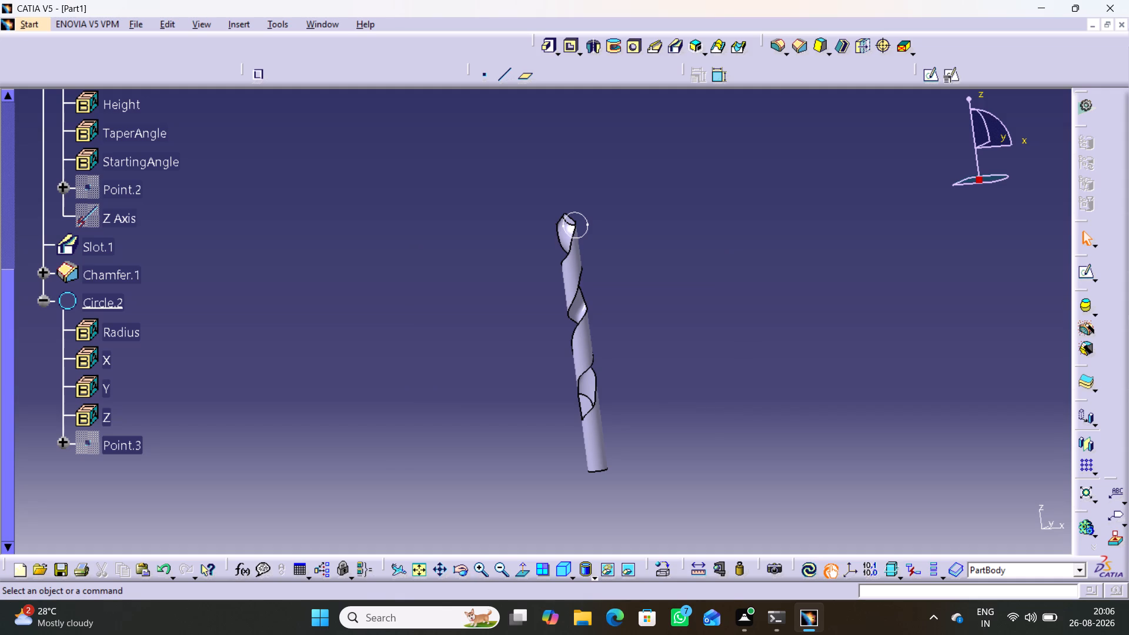
Delete Slot.1 from PartBody and update the part.
middle_click_drag(723, 332, 603, 338)
right_click_drag(720, 330, 603, 338)
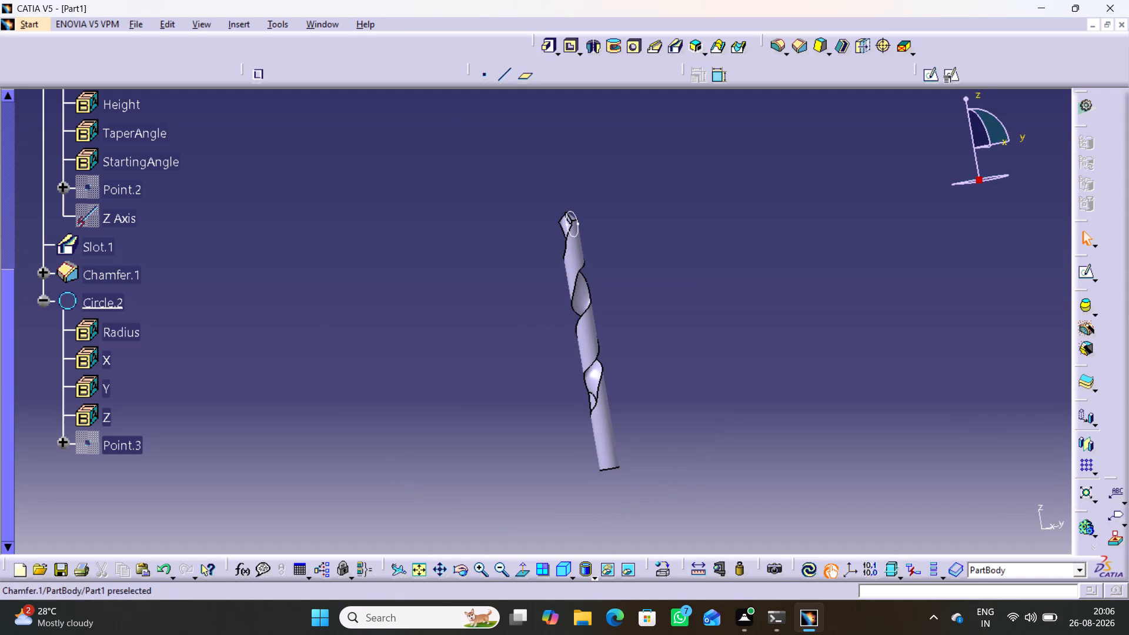
right_click(99, 249)
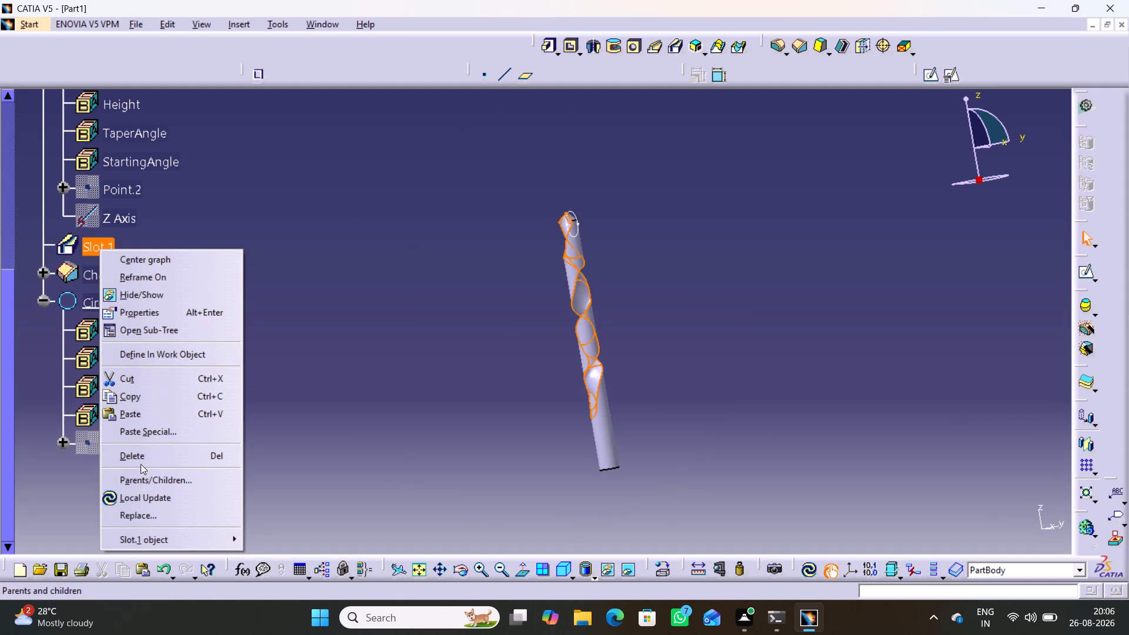
left_click(145, 453)
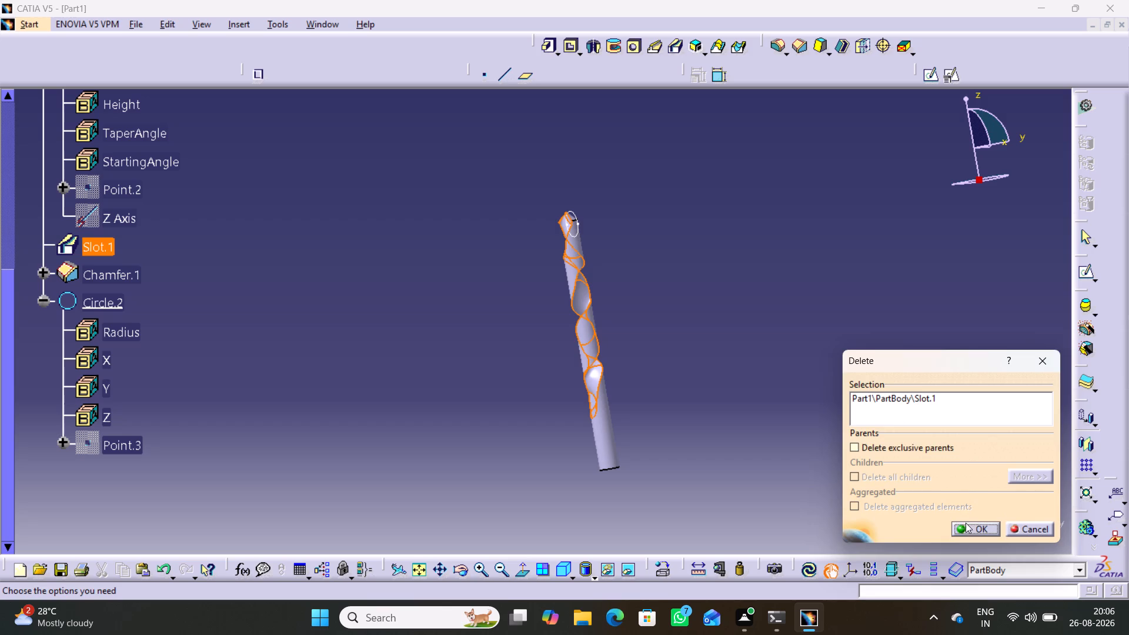
left_click(964, 524)
right_click(408, 275)
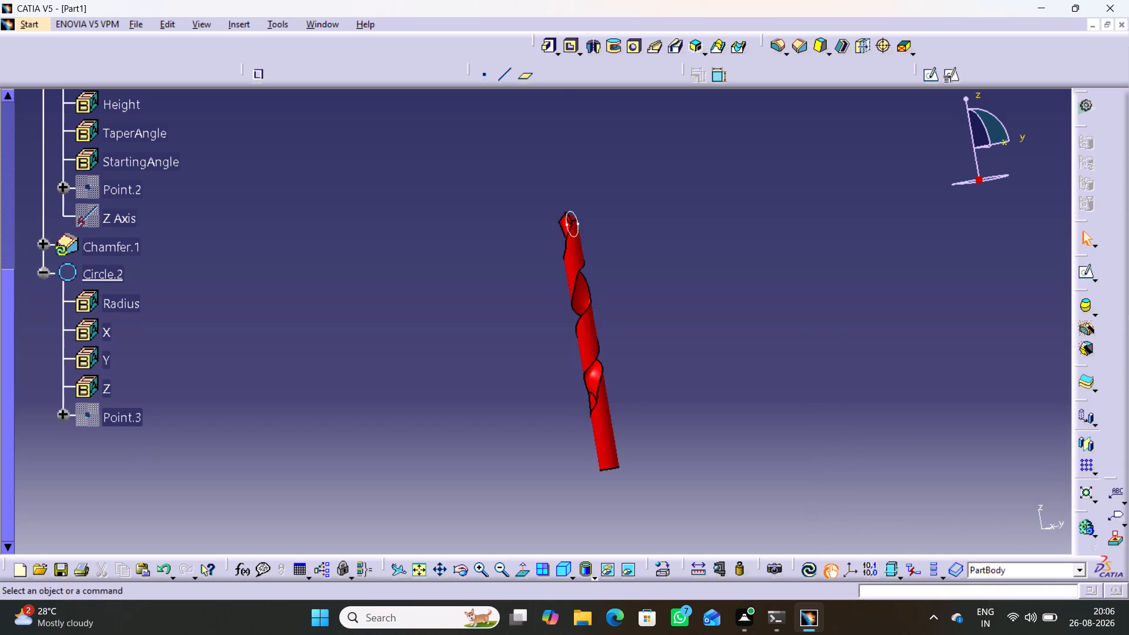
left_click(809, 571)
Examine the cylinder from its chamfered tip to its flat end face, and restore a fitted isometric view.
middle_click_drag(475, 292, 469, 288)
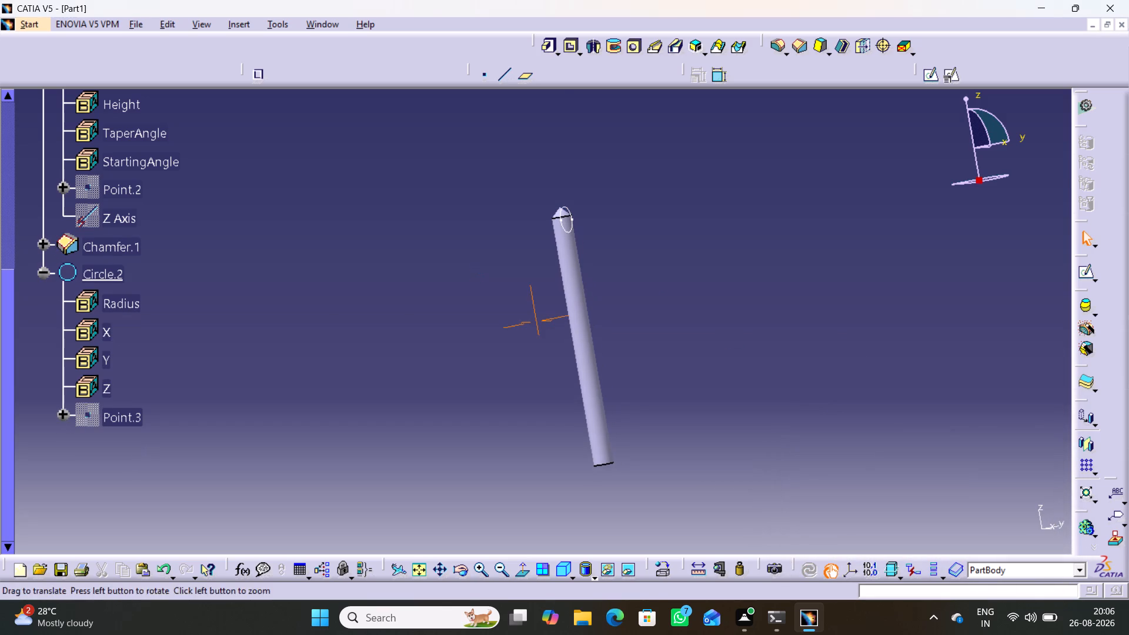
middle_click_drag(469, 288, 429, 308)
right_click_drag(451, 295, 429, 308)
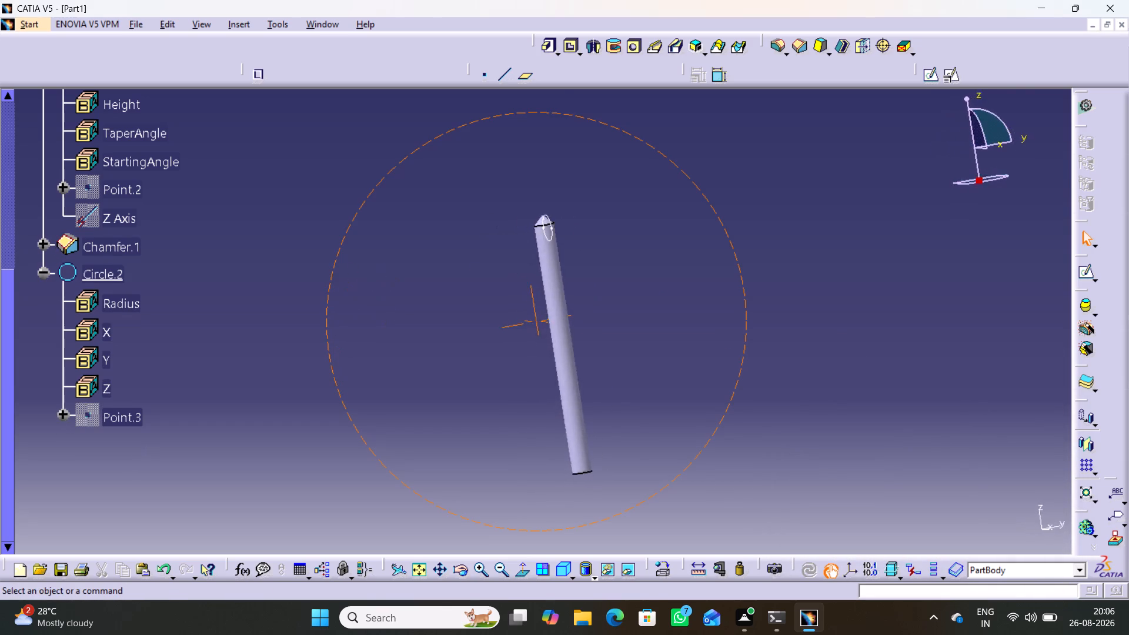
middle_click_drag(429, 308, 462, 268)
right_click_drag(429, 308, 462, 268)
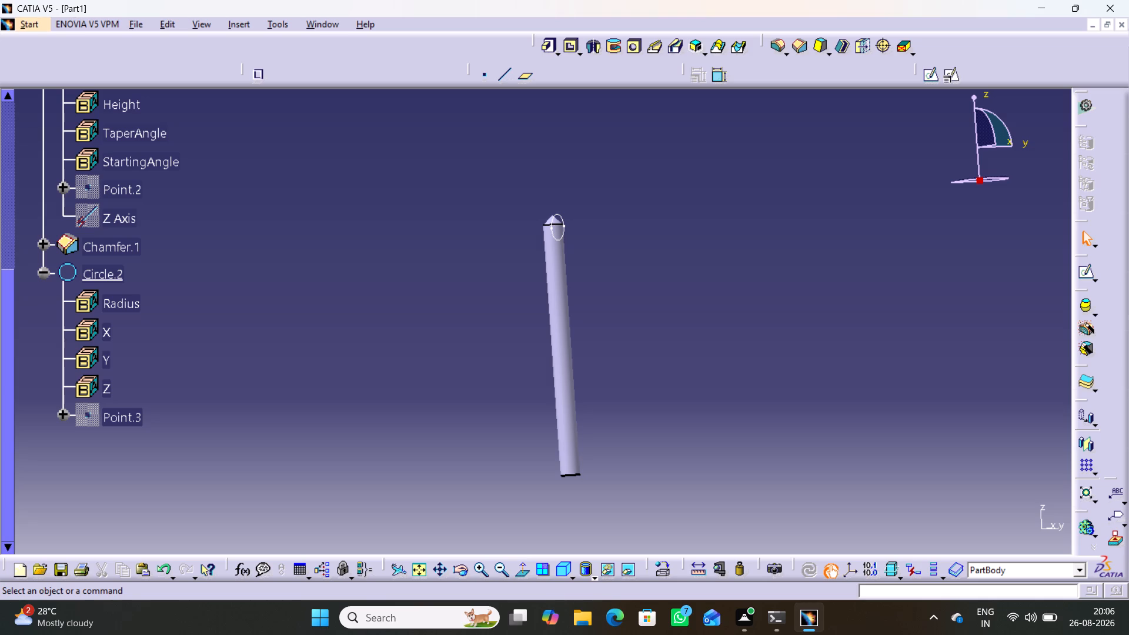
middle_click_drag(594, 514, 587, 303)
right_click_drag(594, 506, 592, 354)
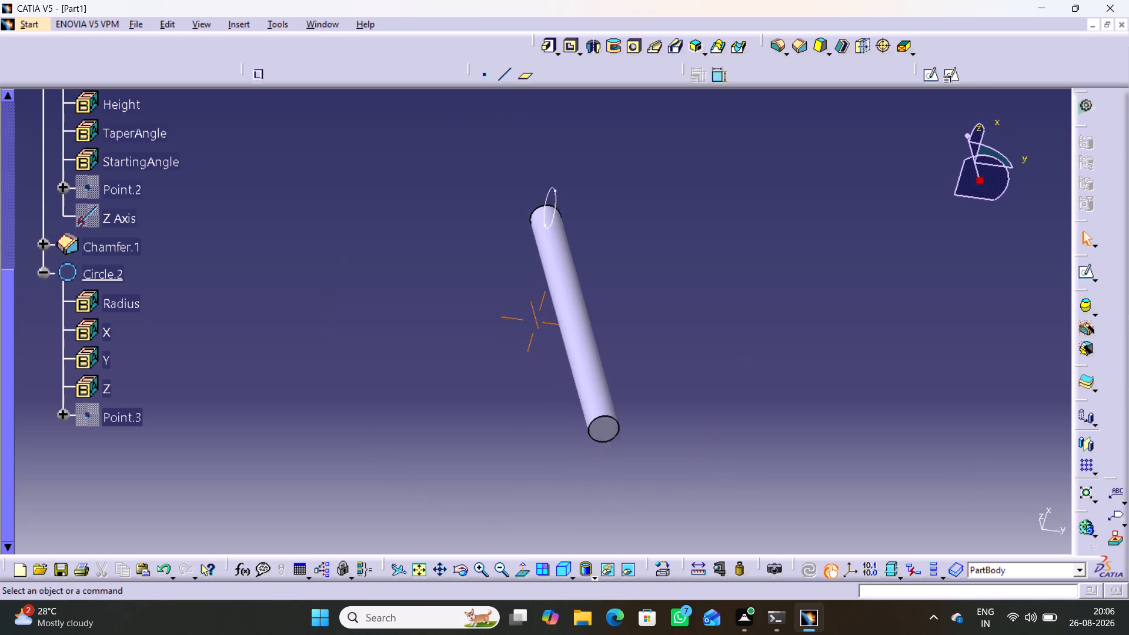
middle_click_drag(587, 303, 587, 293)
middle_click_drag(659, 497, 659, 366)
right_click_drag(659, 497, 656, 475)
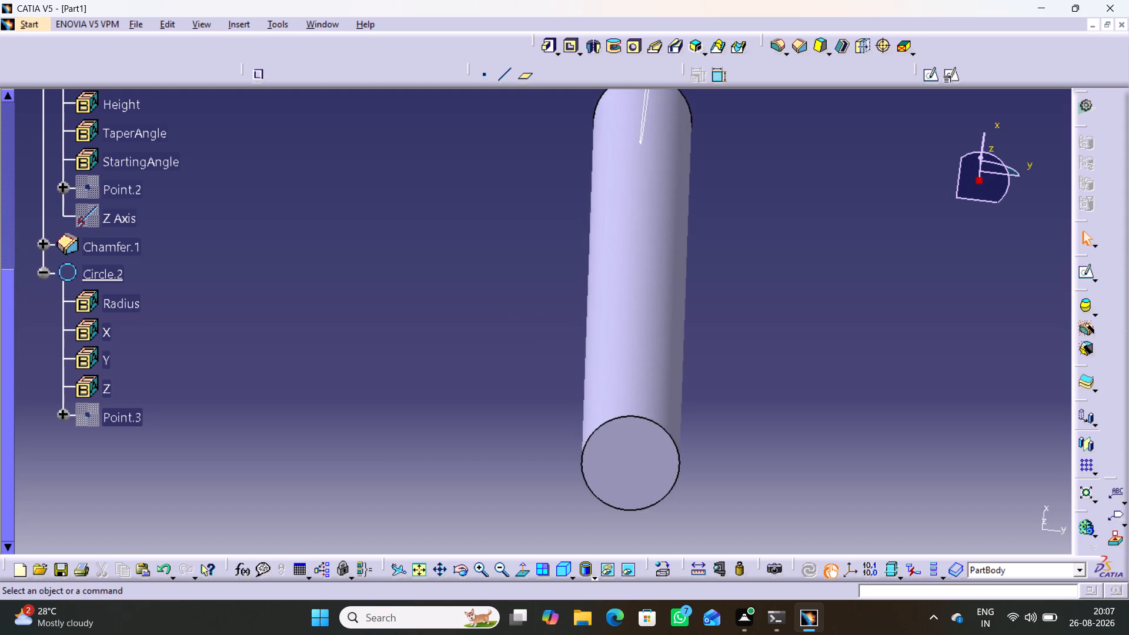
middle_click_drag(698, 489, 697, 382)
right_click_drag(699, 487, 699, 450)
middle_click_drag(753, 492, 752, 377)
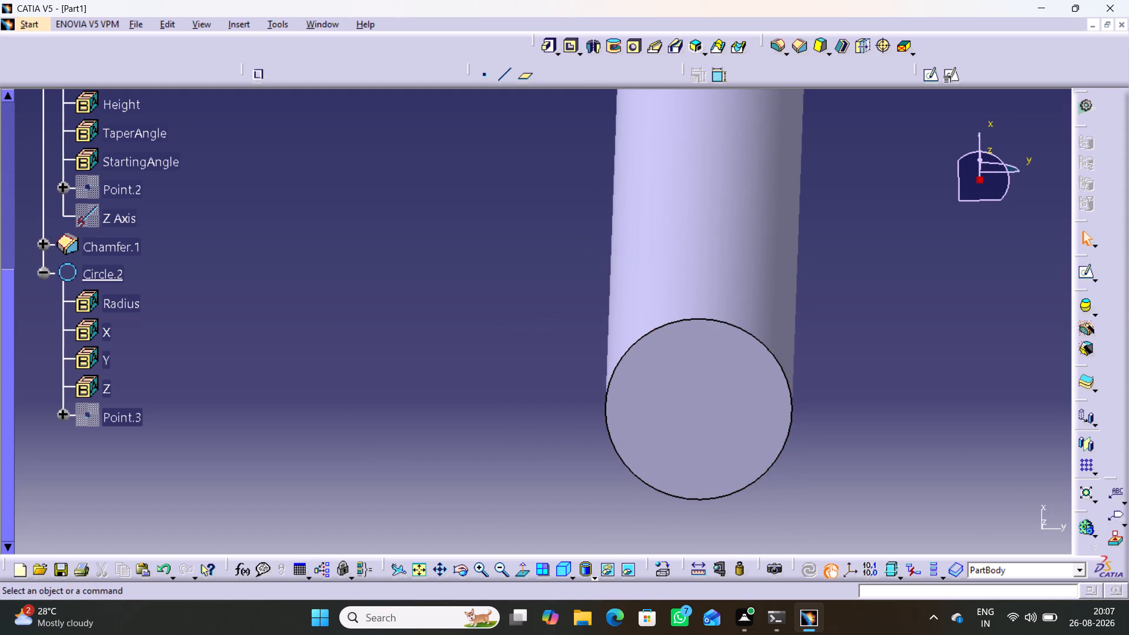
middle_click_drag(841, 334, 834, 477)
right_click_drag(849, 336, 851, 347)
middle_click_drag(699, 231, 705, 315)
right_click_drag(705, 315, 653, 409)
middle_click_drag(705, 315, 653, 410)
left_click(563, 569)
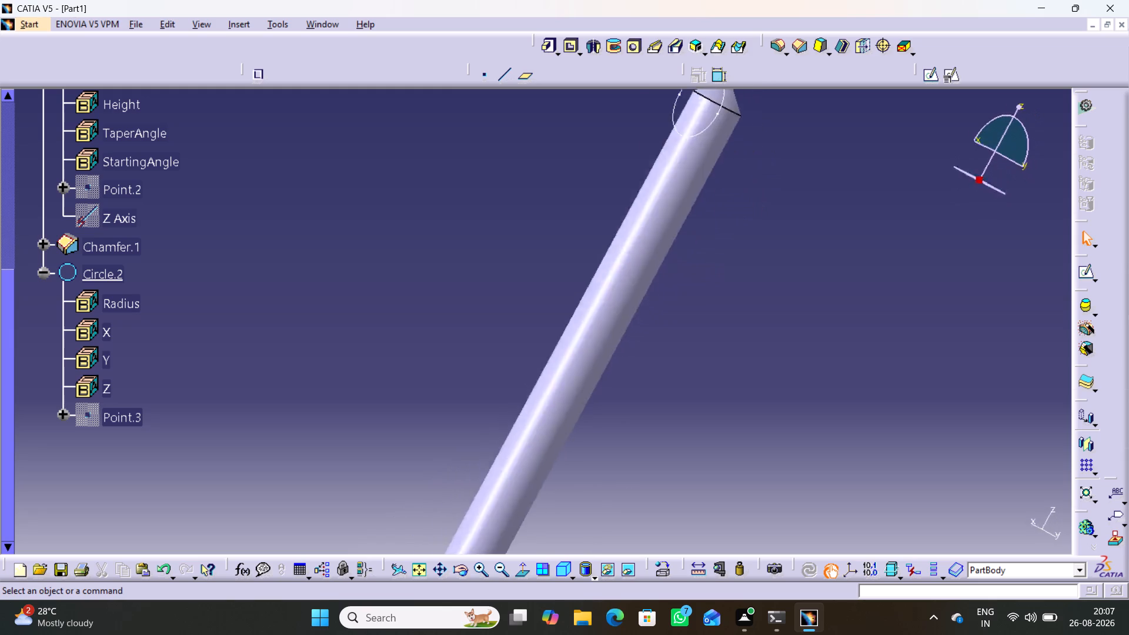
left_click(417, 568)
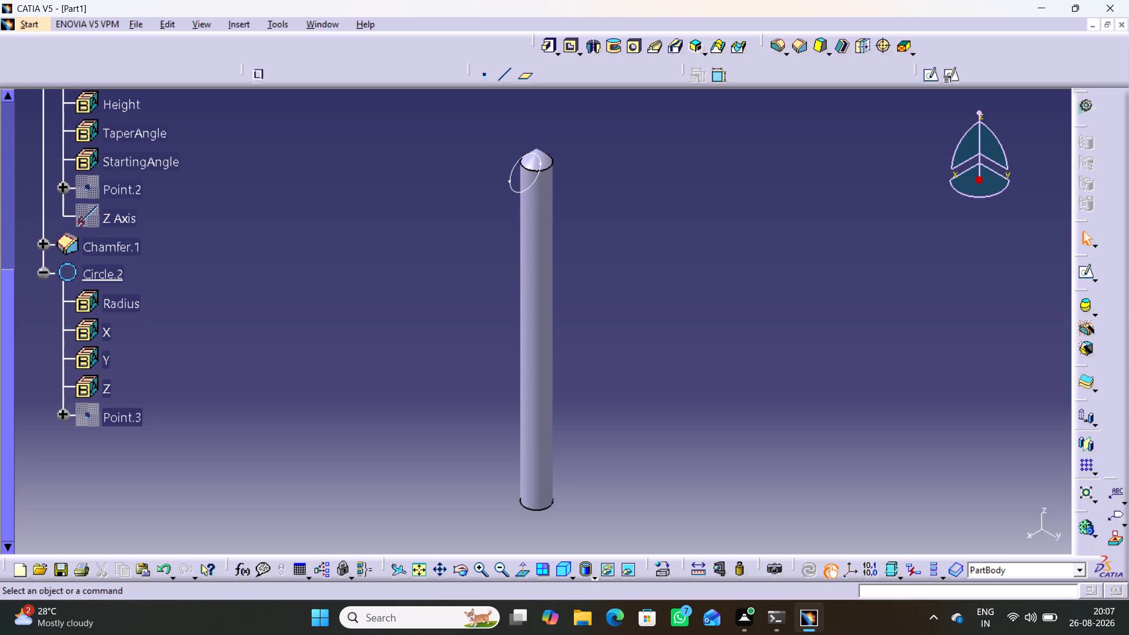
Start the helix creation command with the command text c:helic.
left_click(886, 593)
key("c")
key("shift+colon")
type("helic")
key("Return")
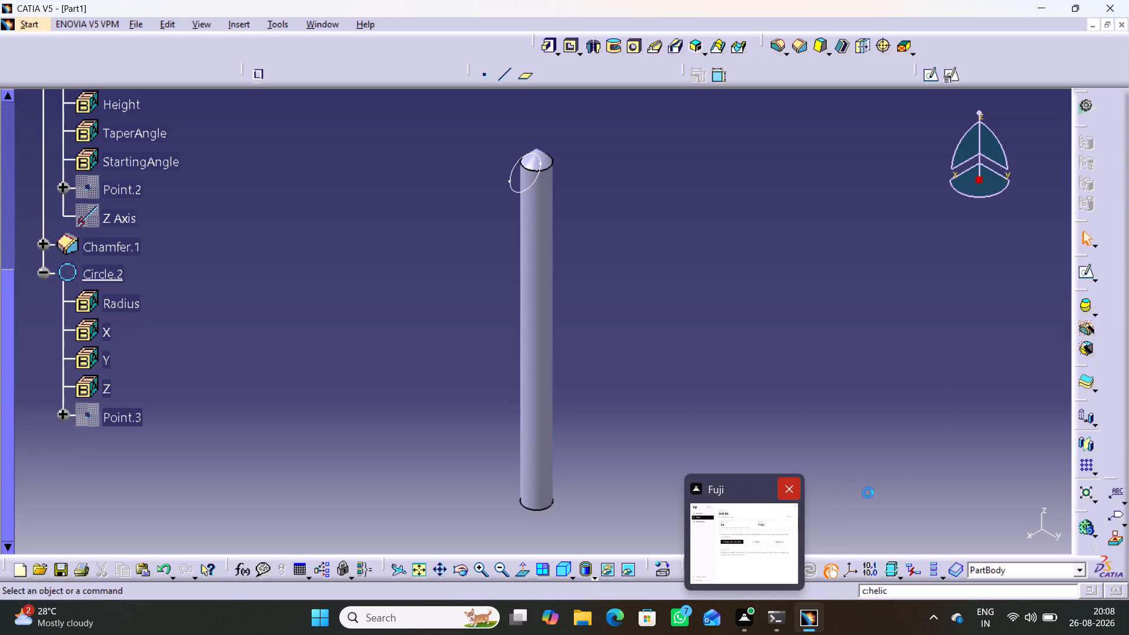
left_click(869, 259)
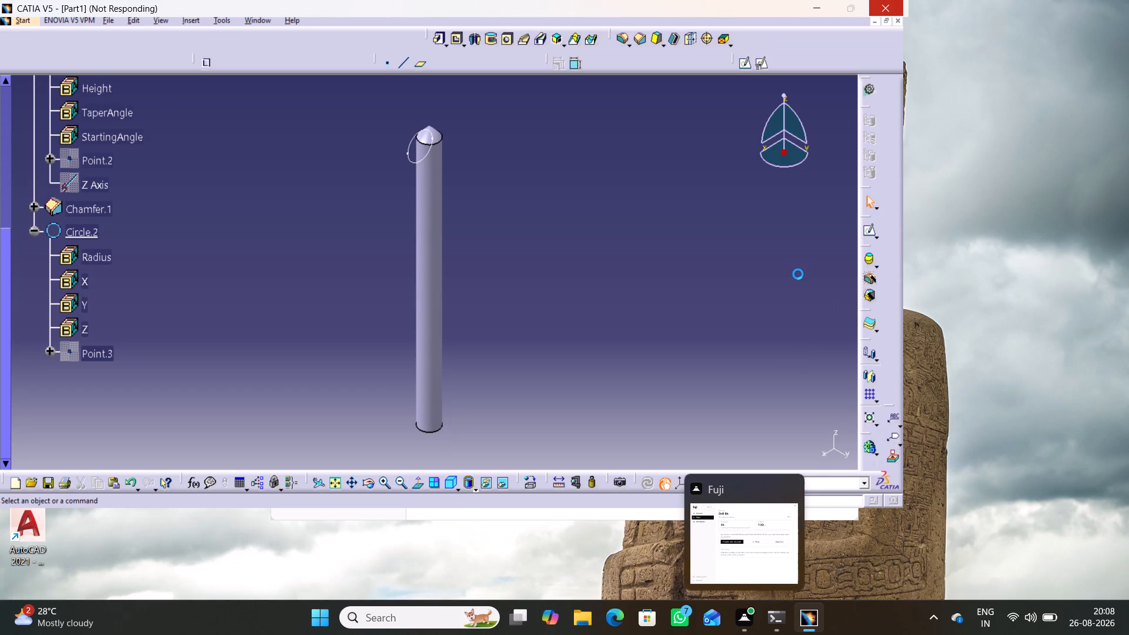
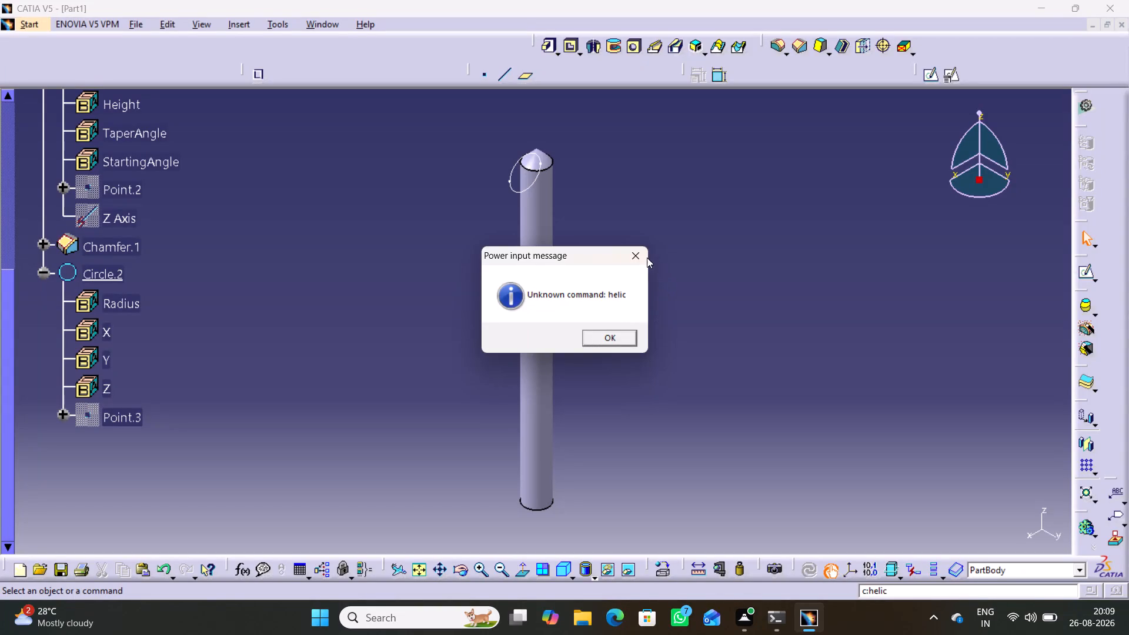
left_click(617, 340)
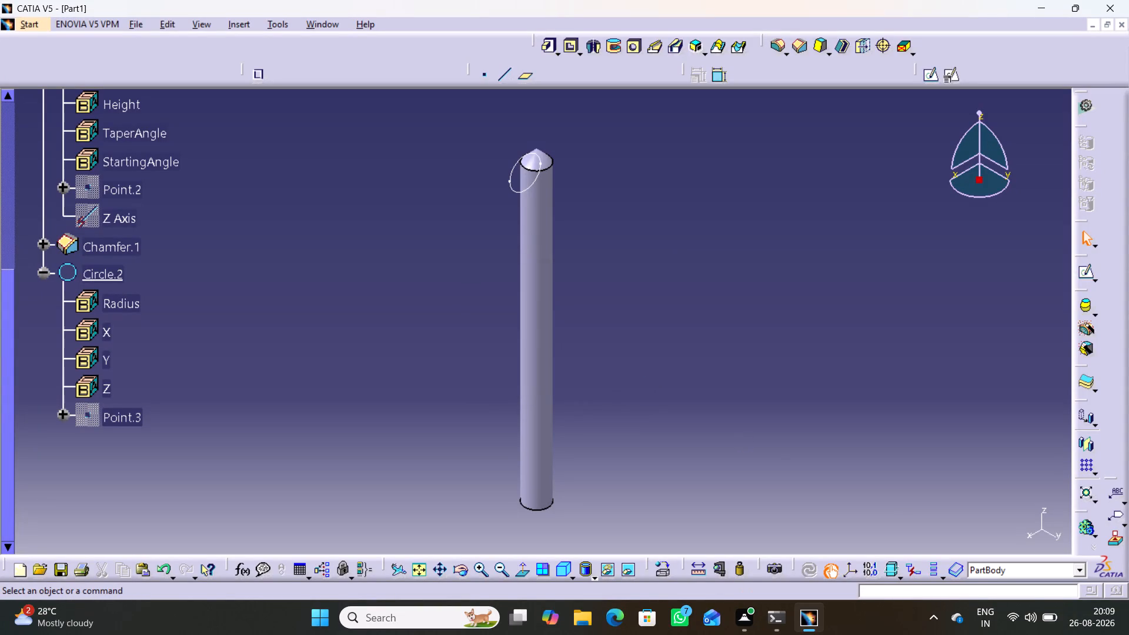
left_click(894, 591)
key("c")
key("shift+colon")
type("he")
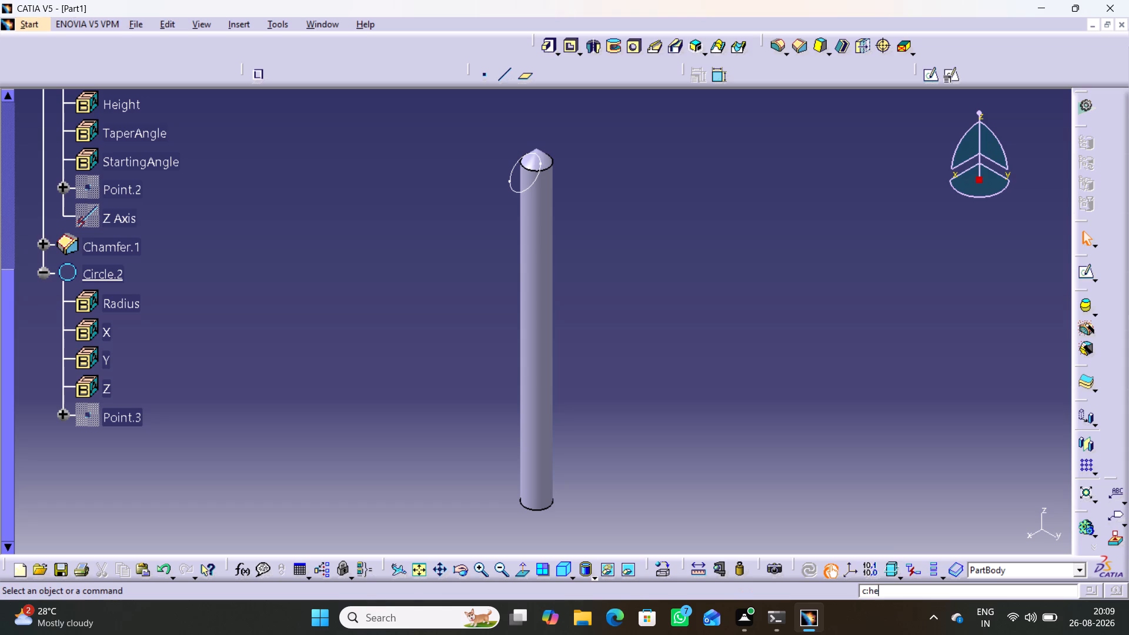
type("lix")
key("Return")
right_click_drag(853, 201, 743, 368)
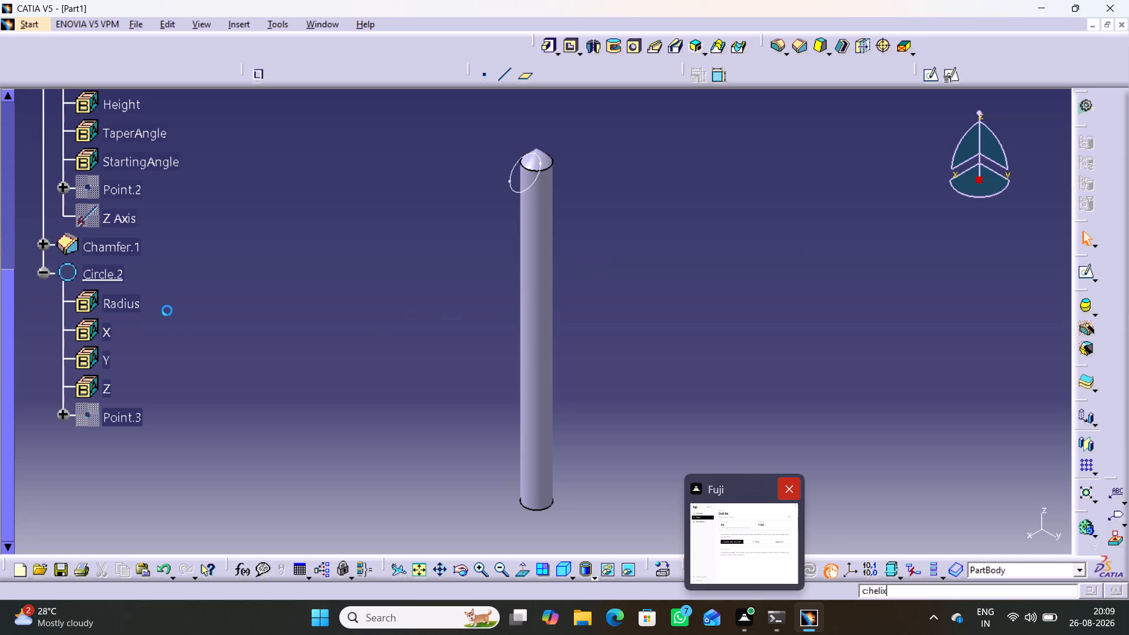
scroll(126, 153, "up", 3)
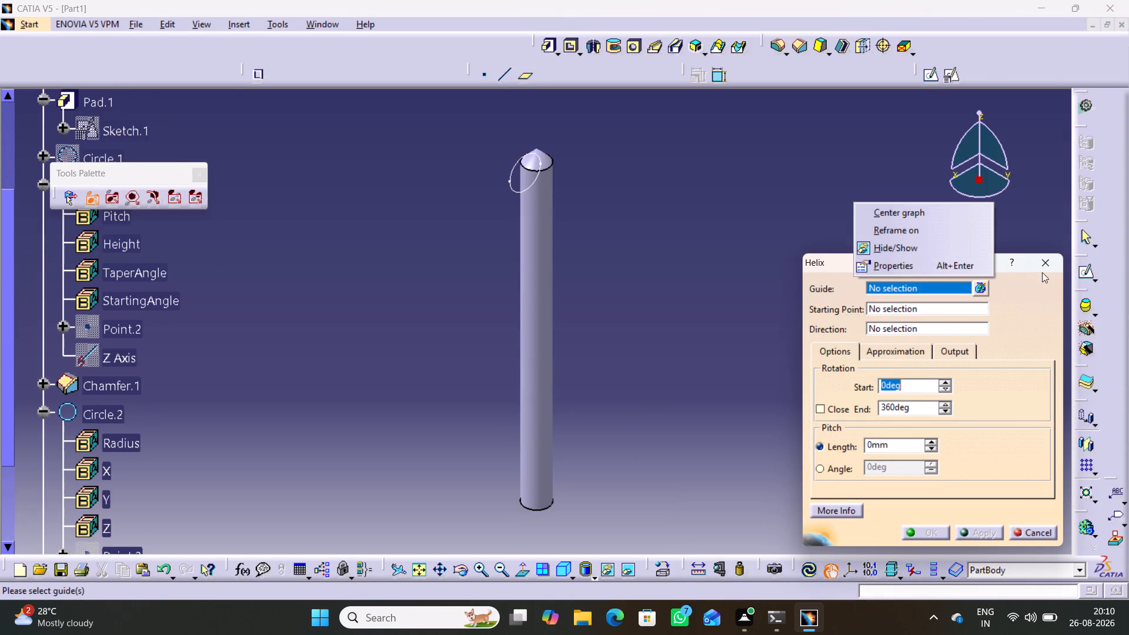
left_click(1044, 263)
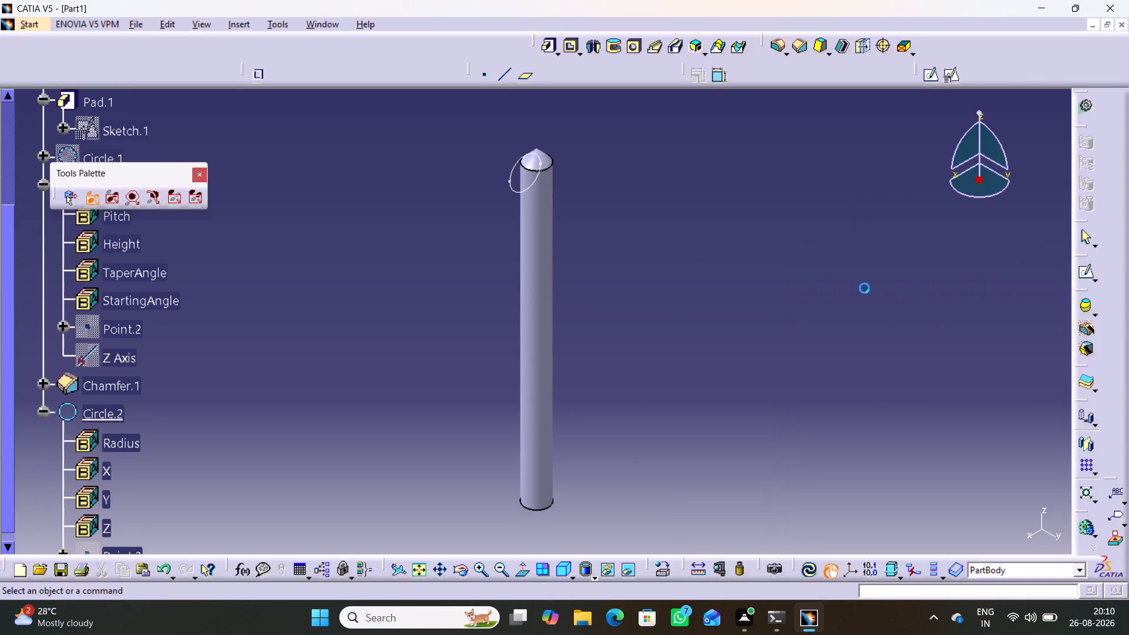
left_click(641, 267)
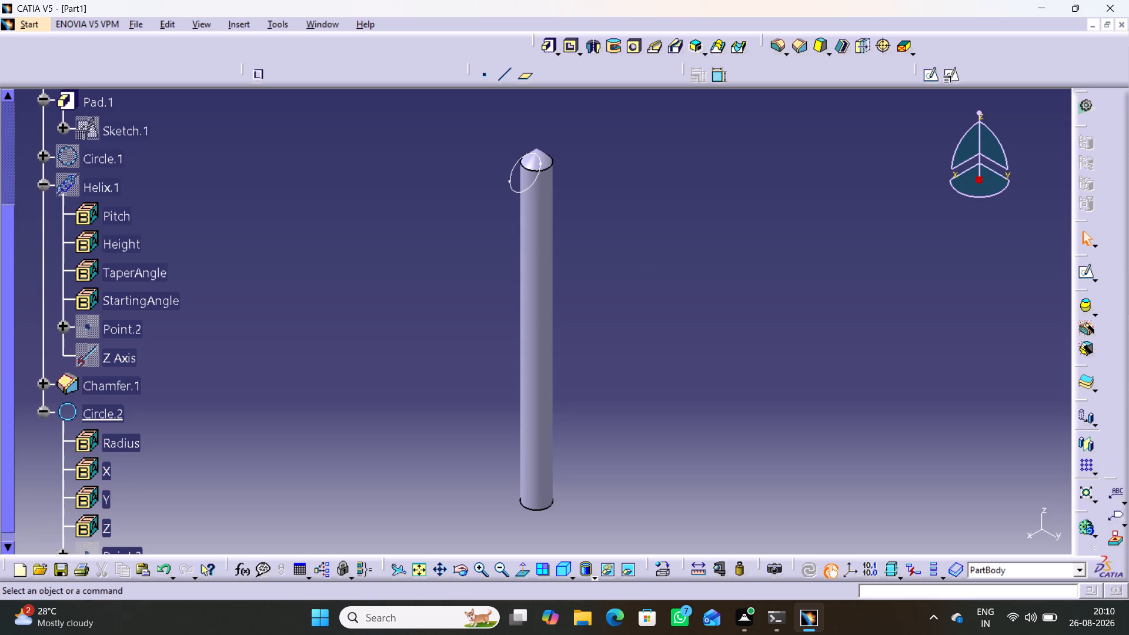
Delete Circle.2 from PartBody.
scroll(290, 497, "down", 1)
scroll(240, 449, "down", 2)
scroll(211, 426, "up", 1)
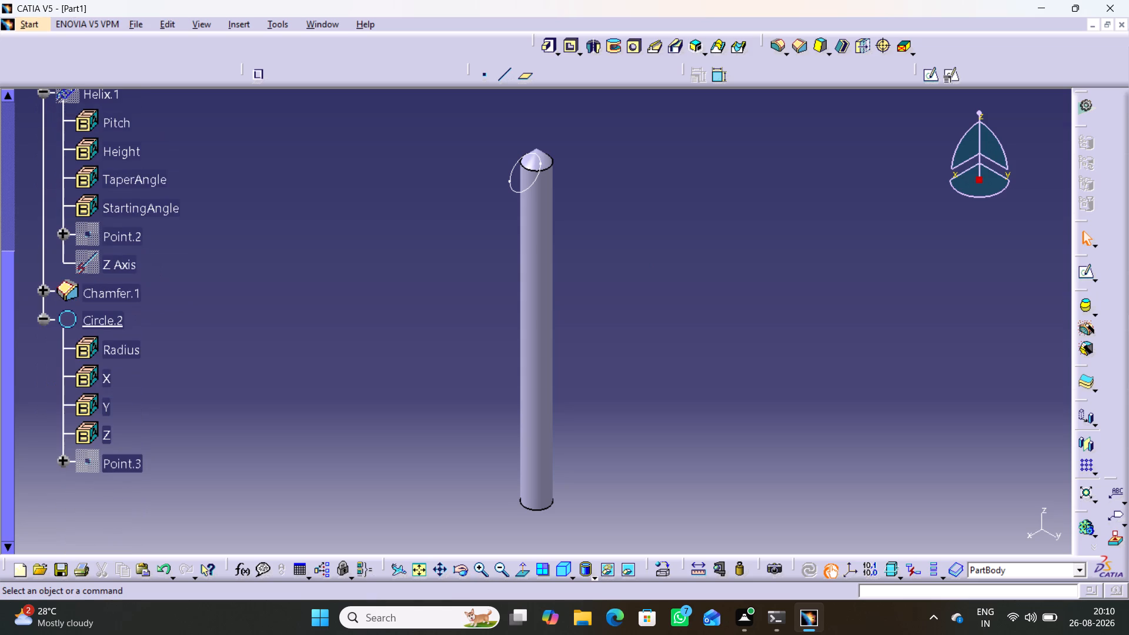
right_click(111, 323)
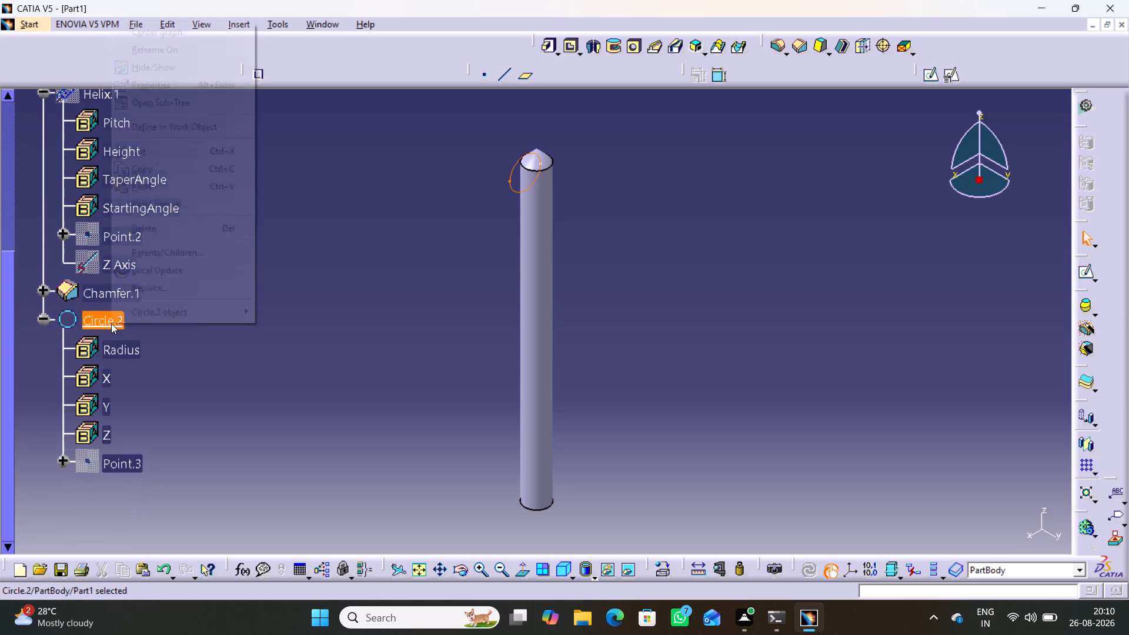
left_click(165, 227)
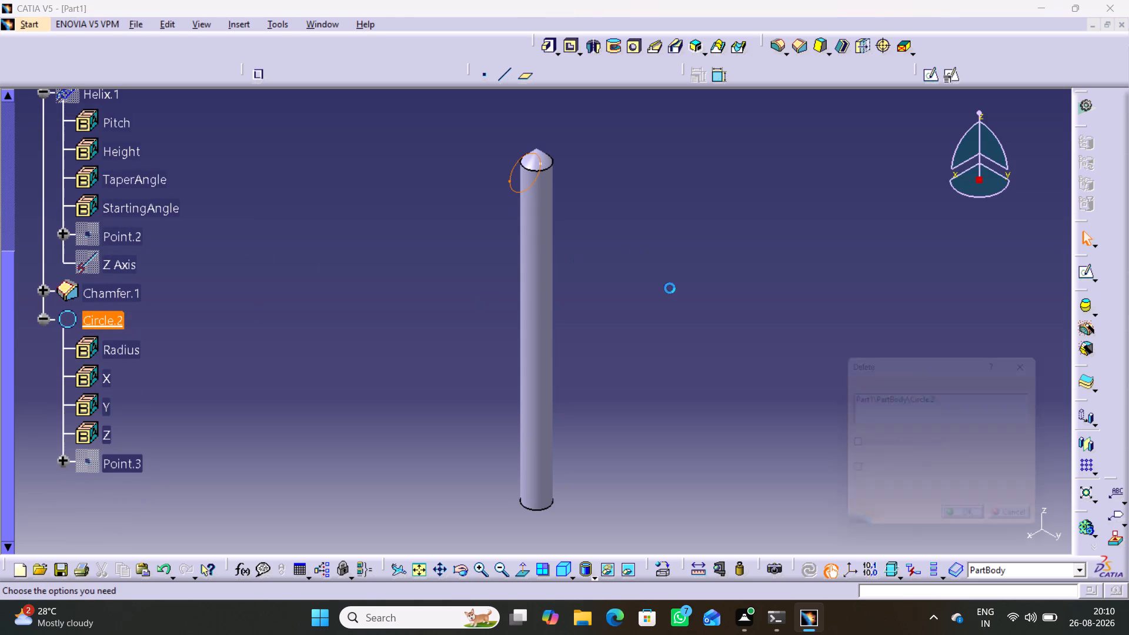
left_click(970, 525)
Delete Helix.1 from PartBody together with its aggregated elements.
scroll(156, 314, "up", 1)
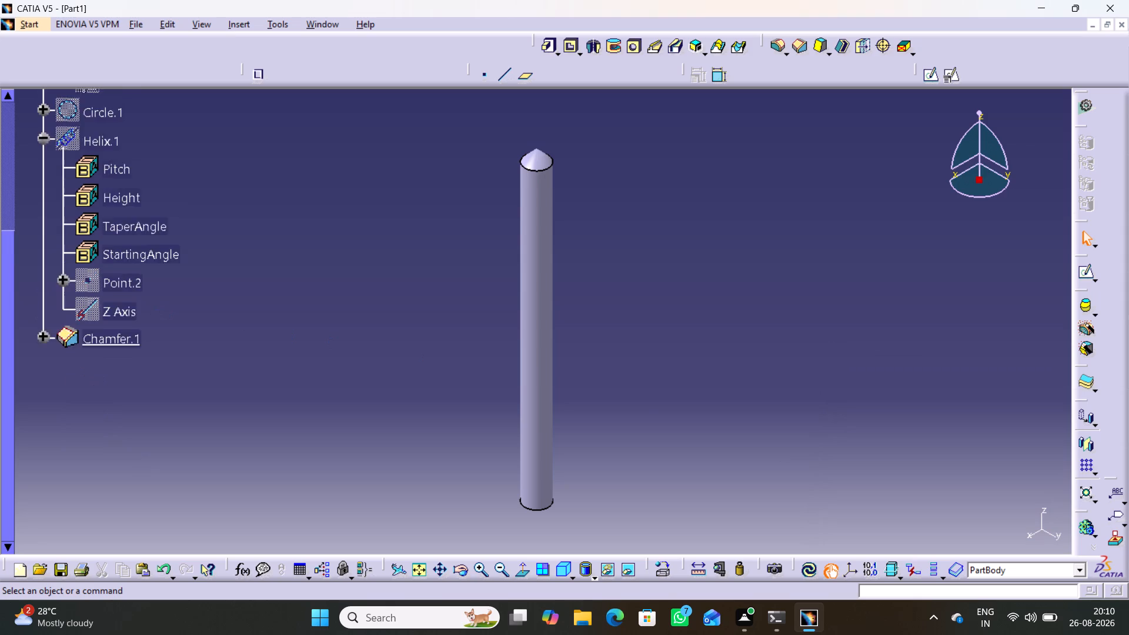
scroll(156, 314, "up", 1)
right_click(101, 189)
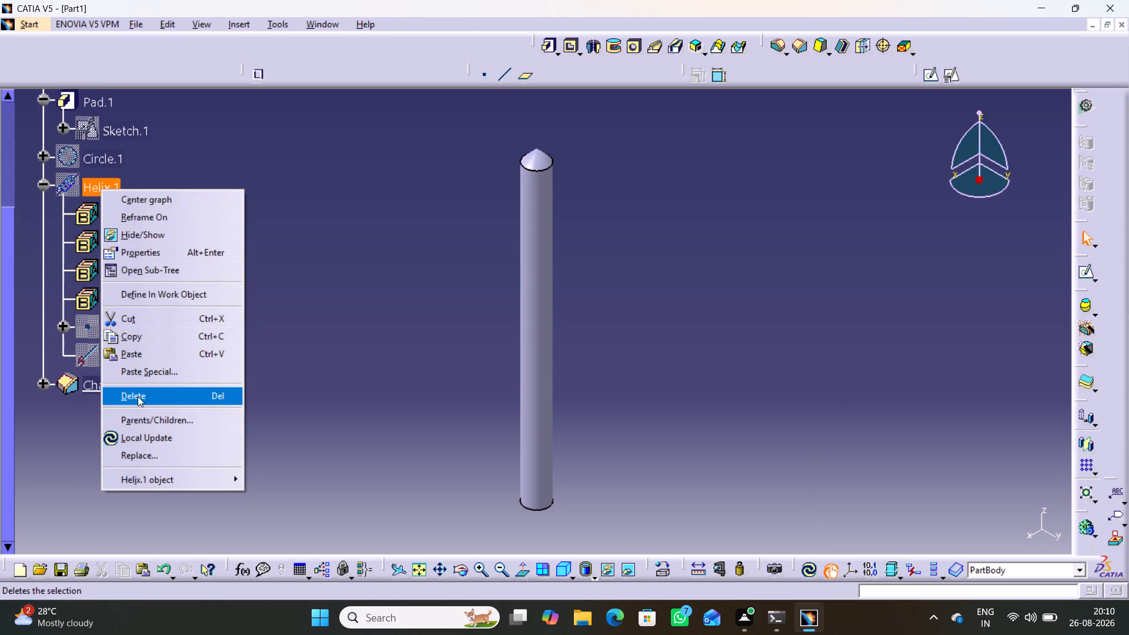
left_click(138, 397)
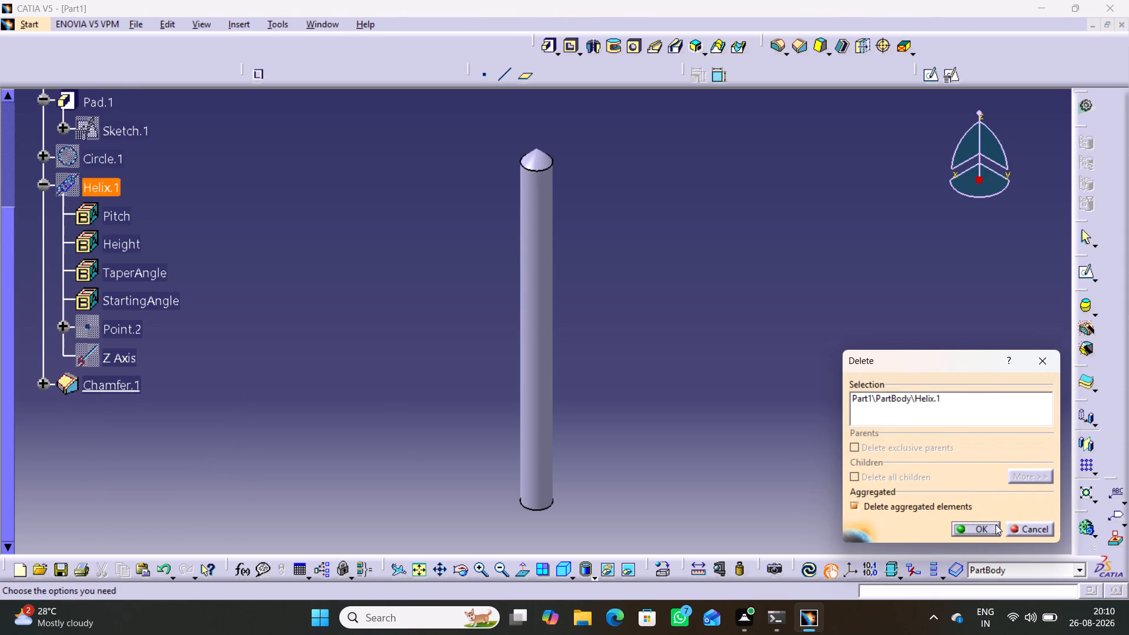
left_click(986, 528)
Delete Circle.1 from PartBody, collapse the PartBody branch, and update the part.
right_click(113, 165)
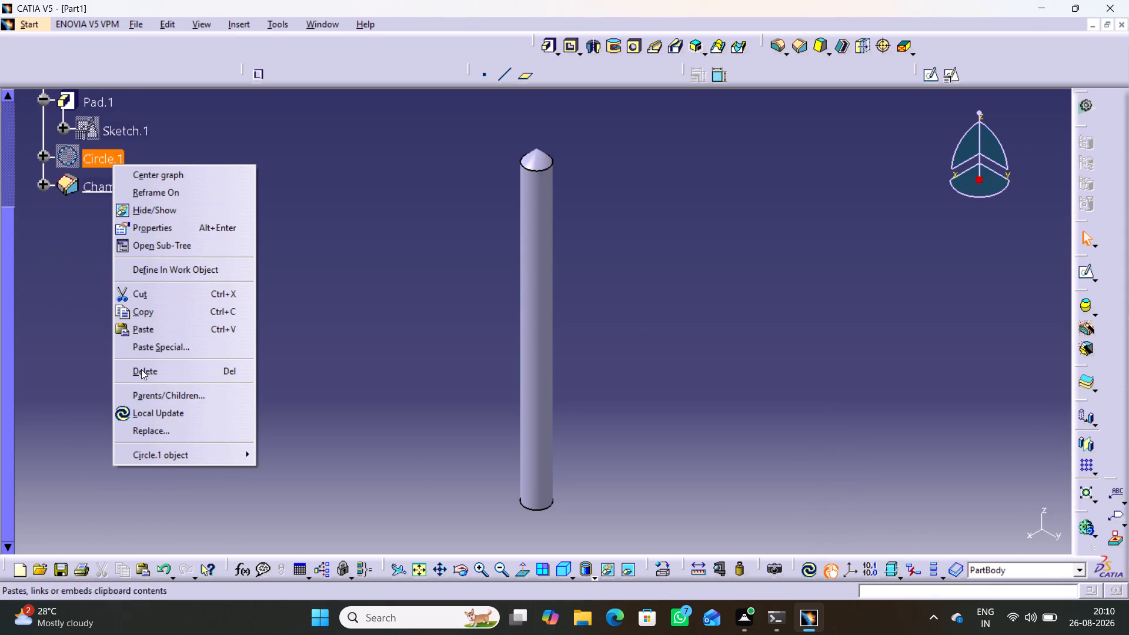
left_click(158, 374)
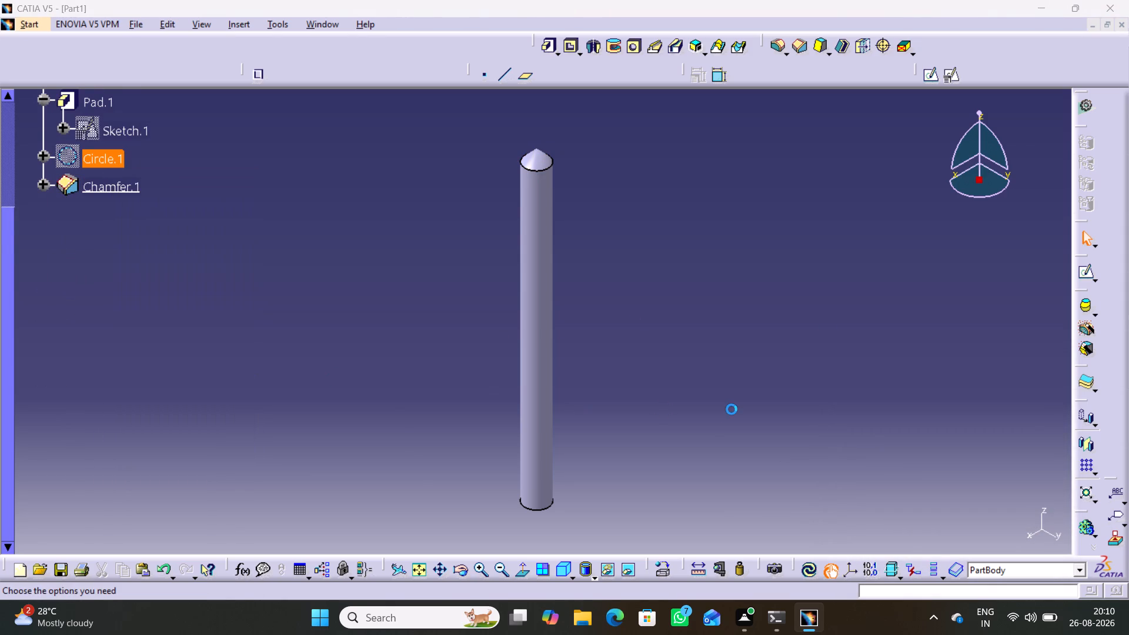
left_click(974, 530)
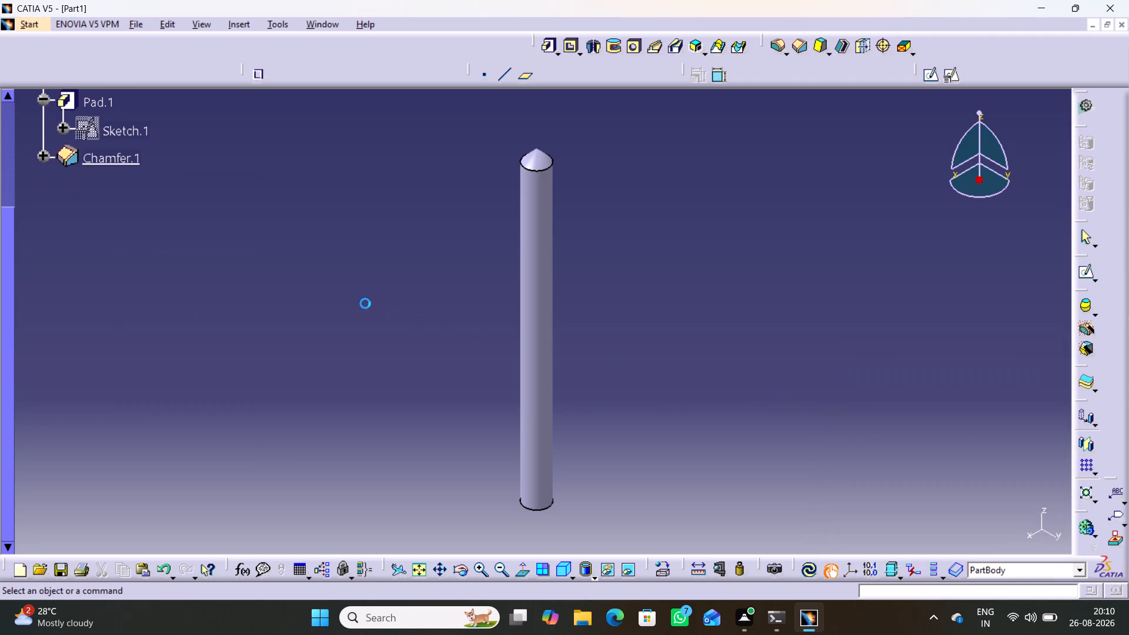
scroll(355, 300, "up", 2)
scroll(176, 263, "up", 1)
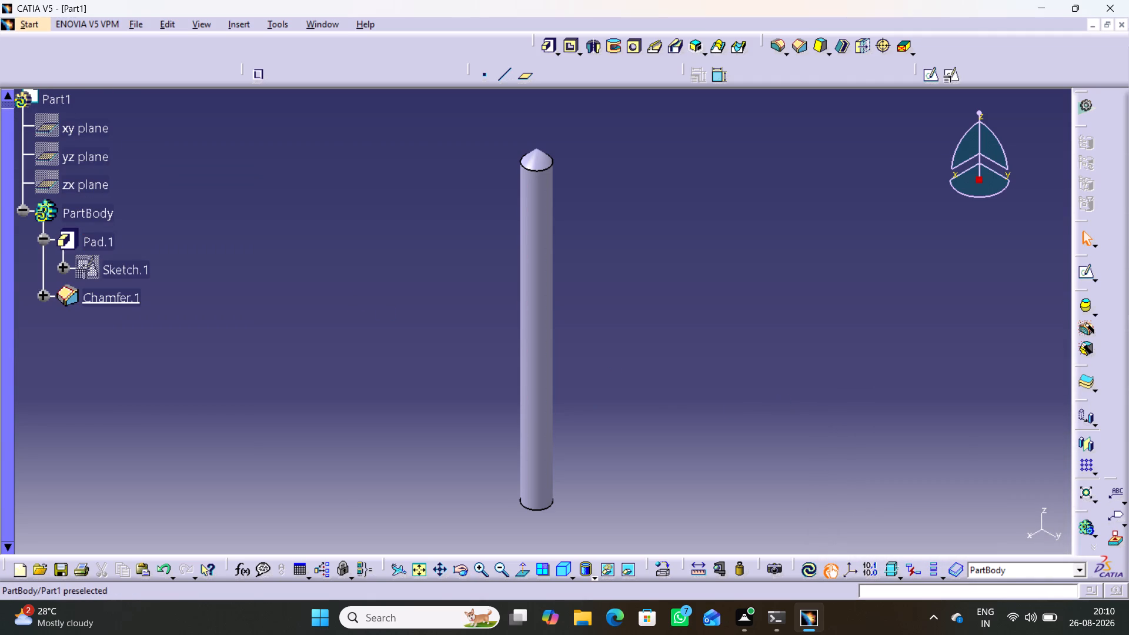
left_click(22, 212)
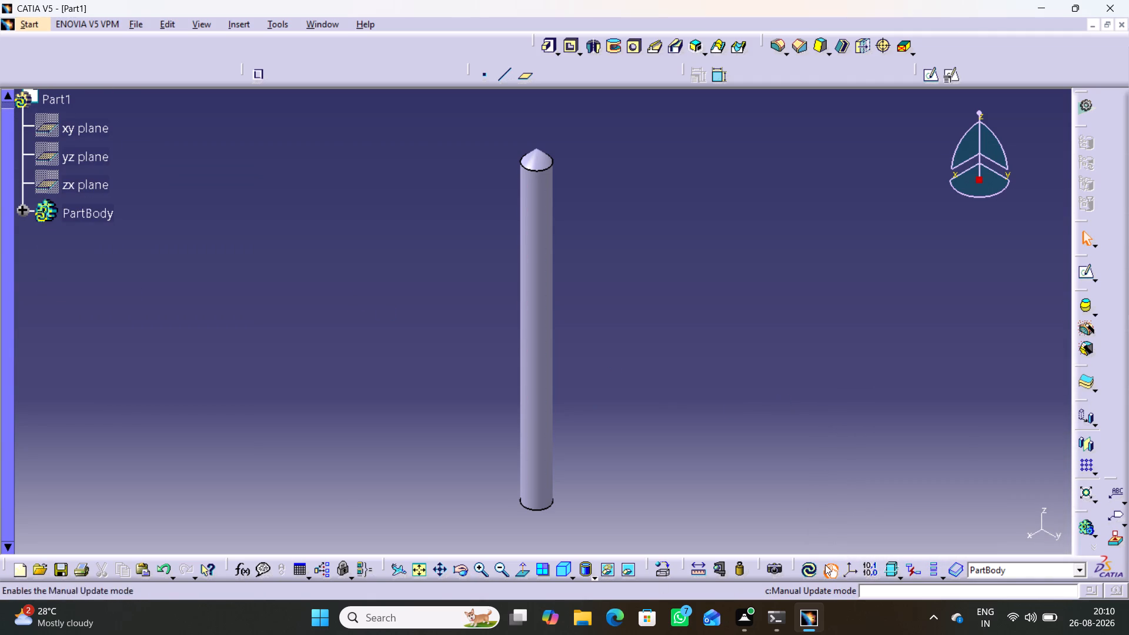
left_click(814, 567)
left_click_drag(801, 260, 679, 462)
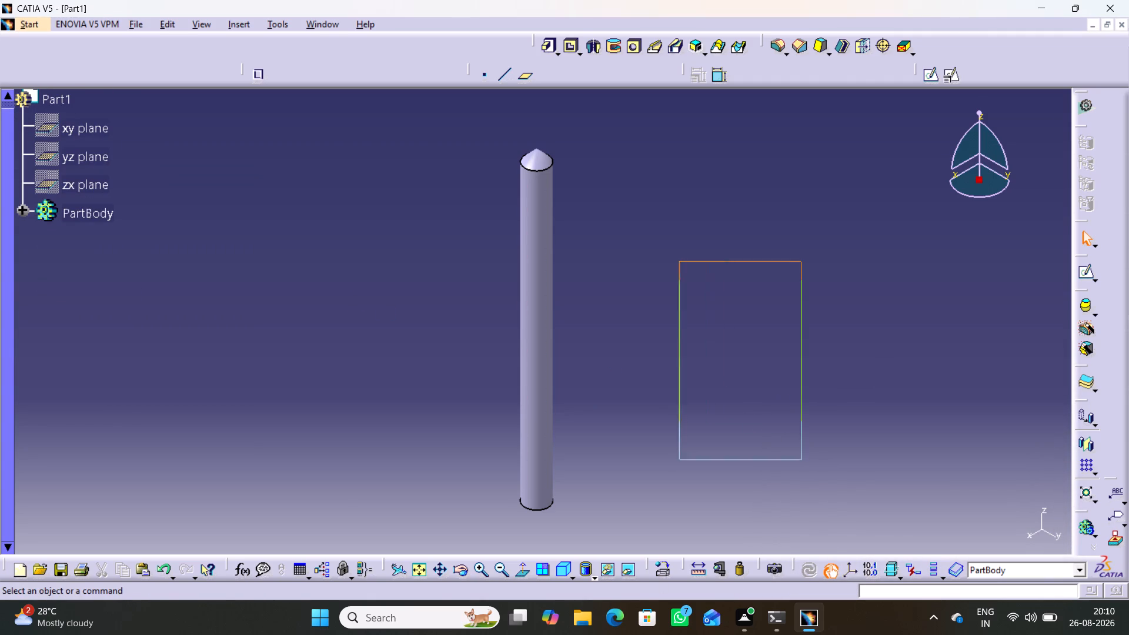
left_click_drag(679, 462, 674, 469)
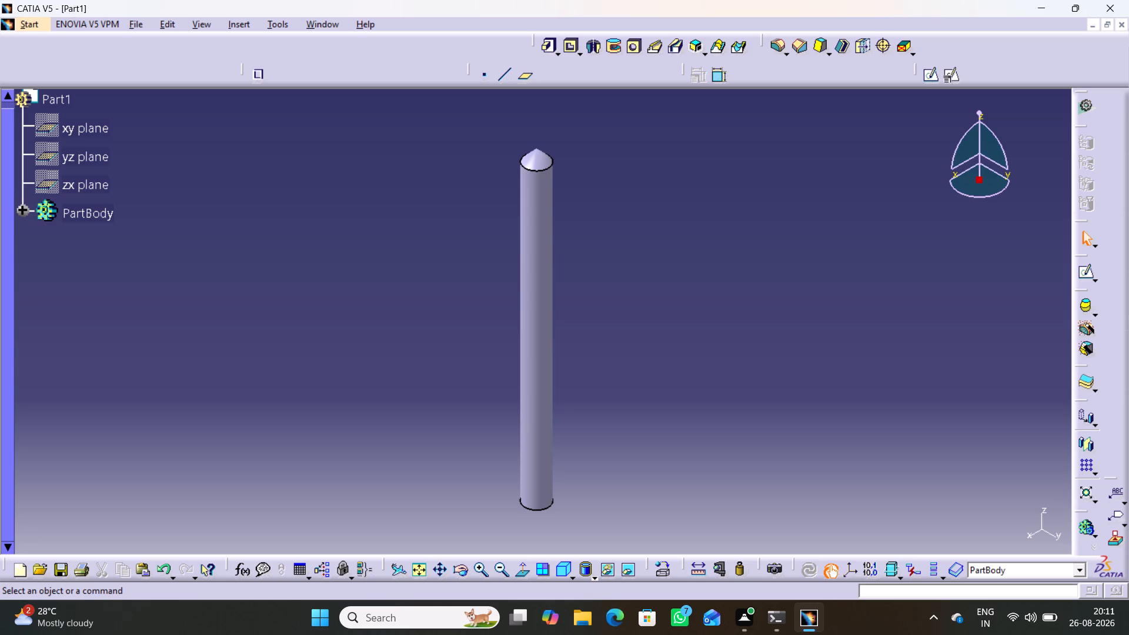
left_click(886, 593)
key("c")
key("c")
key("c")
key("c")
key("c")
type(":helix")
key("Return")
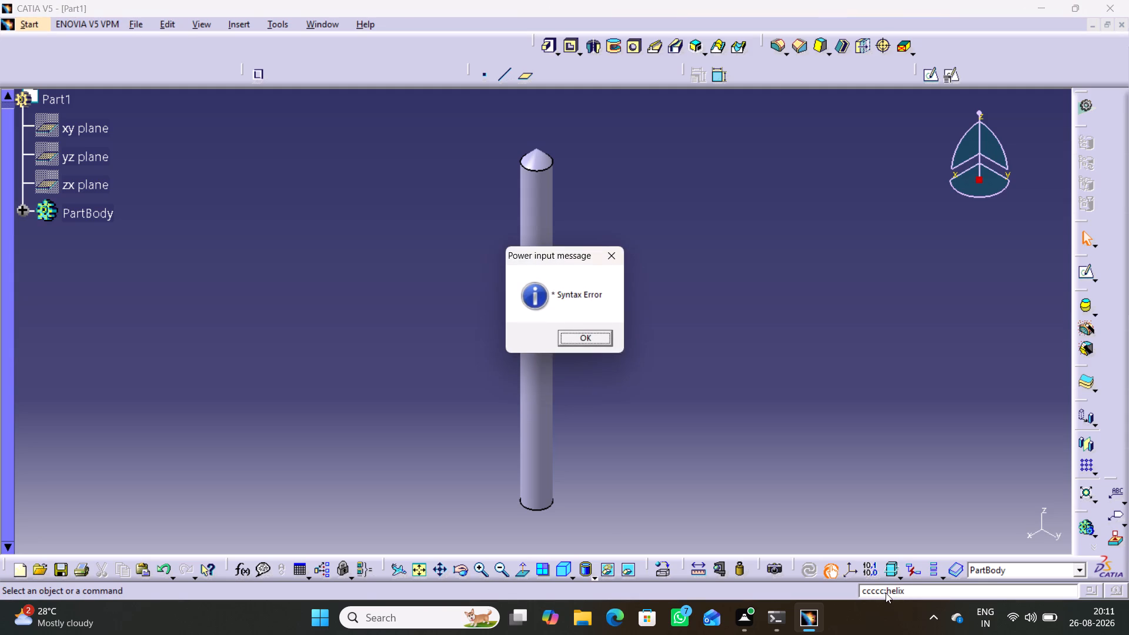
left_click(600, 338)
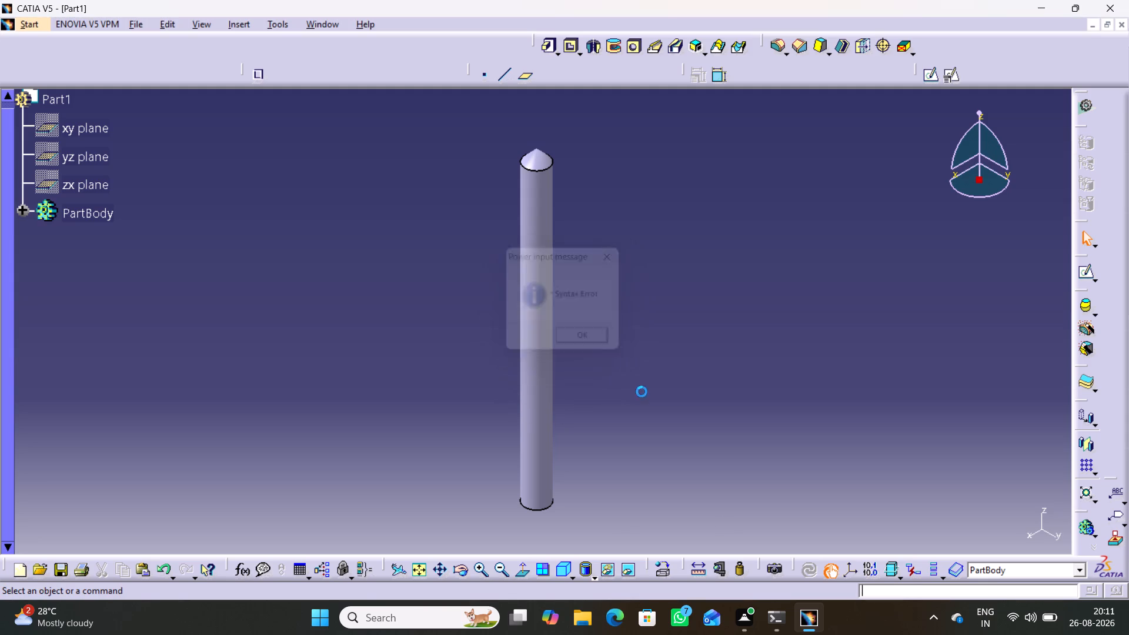
Start the Helix command with the command text c:helix.
key("c")
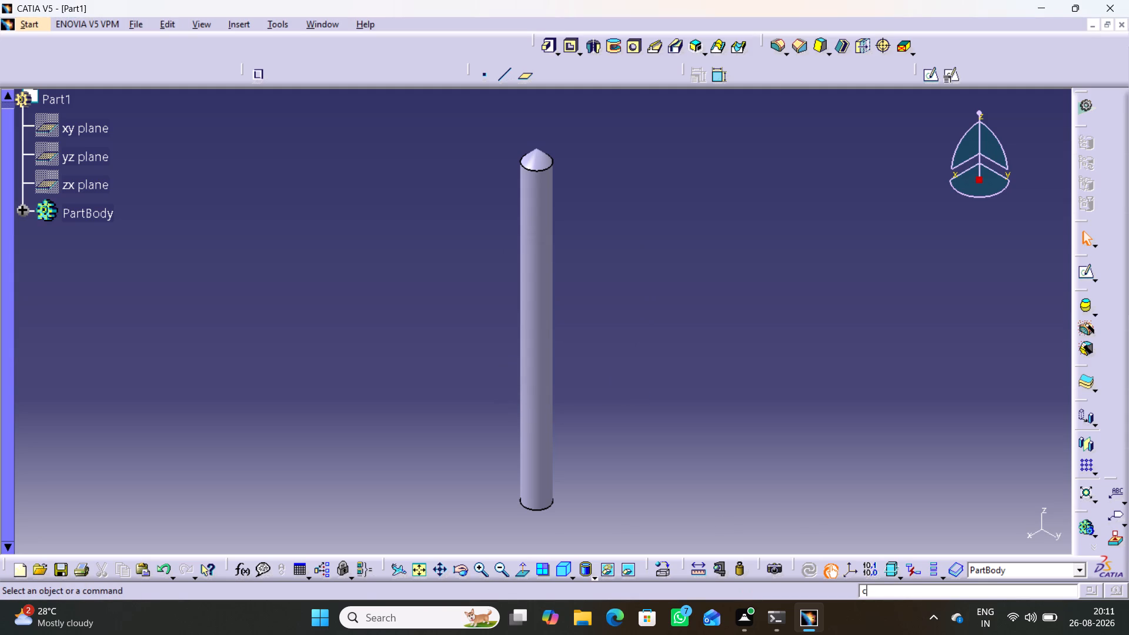
key("shift+colon")
type("he")
type("lix")
key("Return")
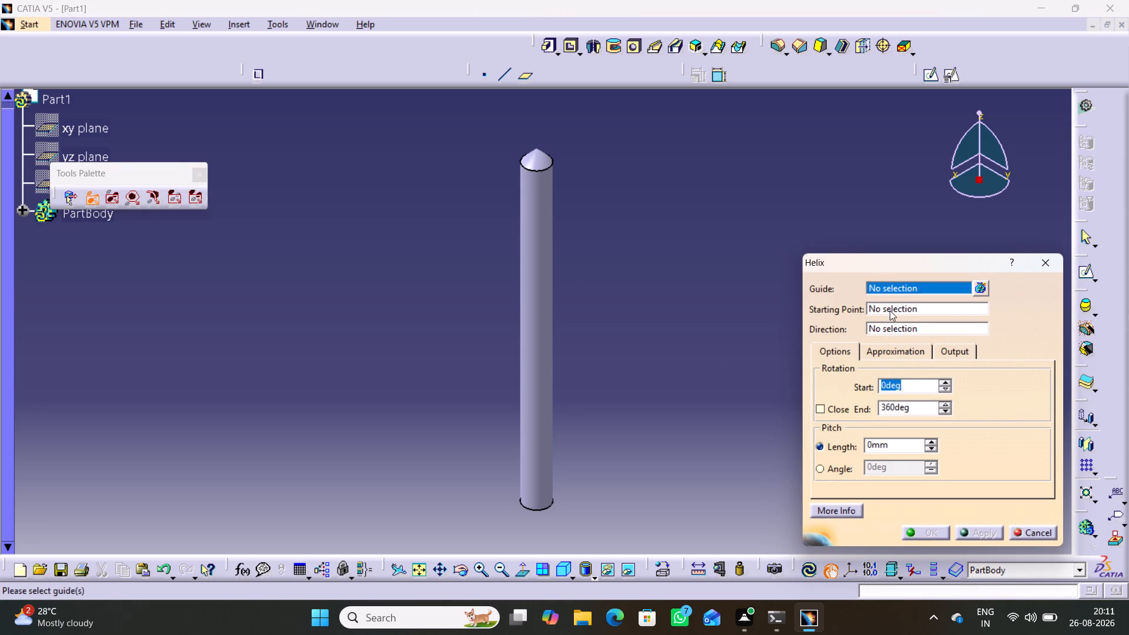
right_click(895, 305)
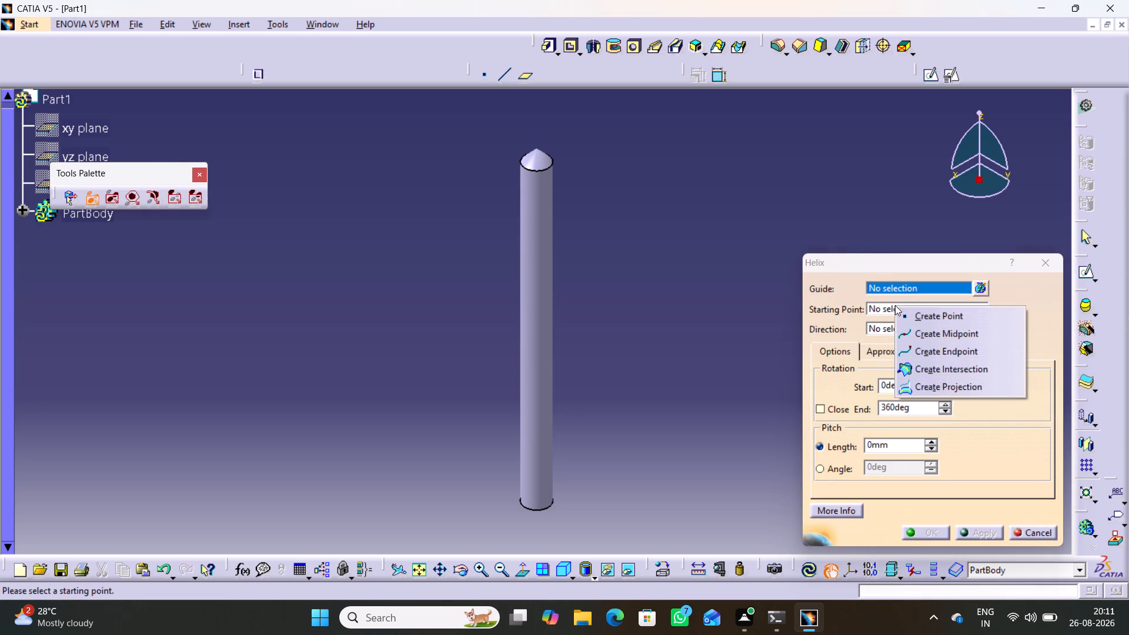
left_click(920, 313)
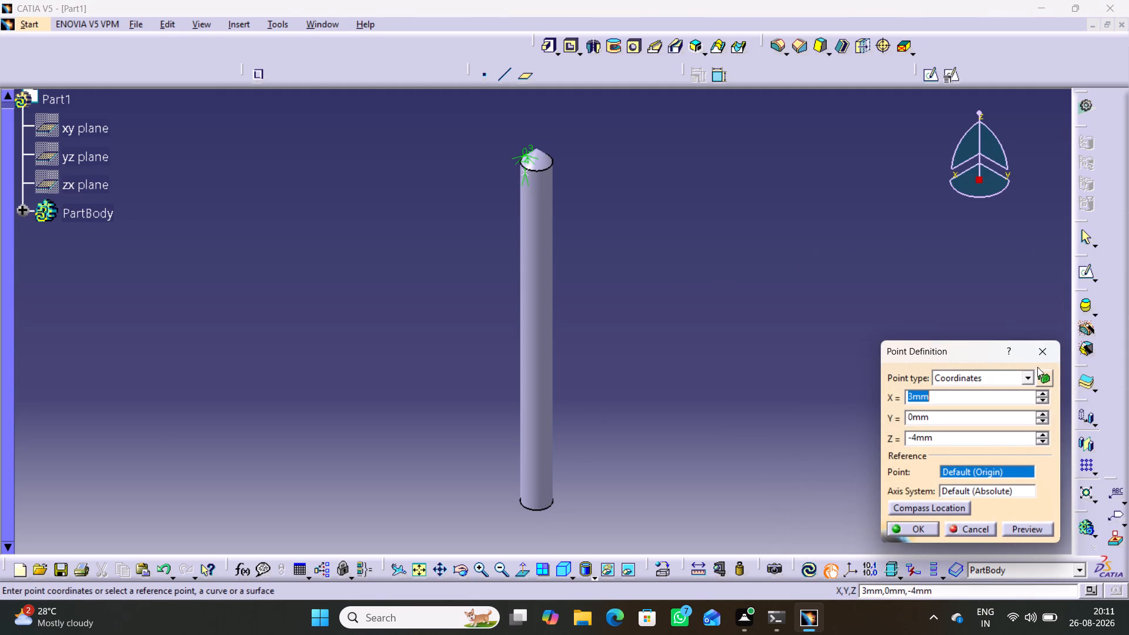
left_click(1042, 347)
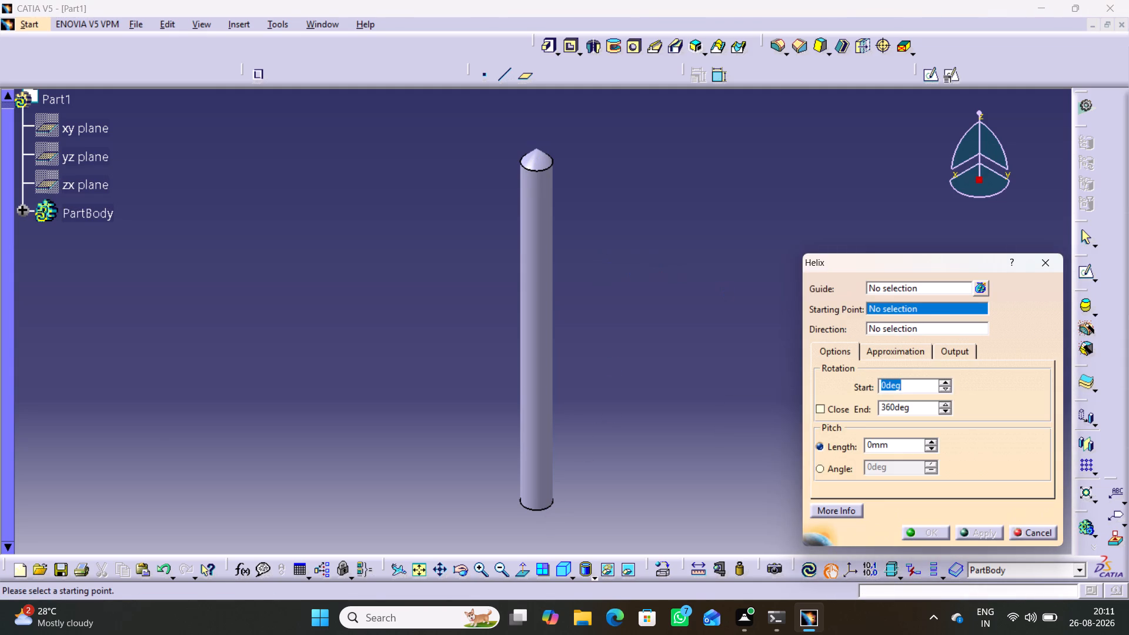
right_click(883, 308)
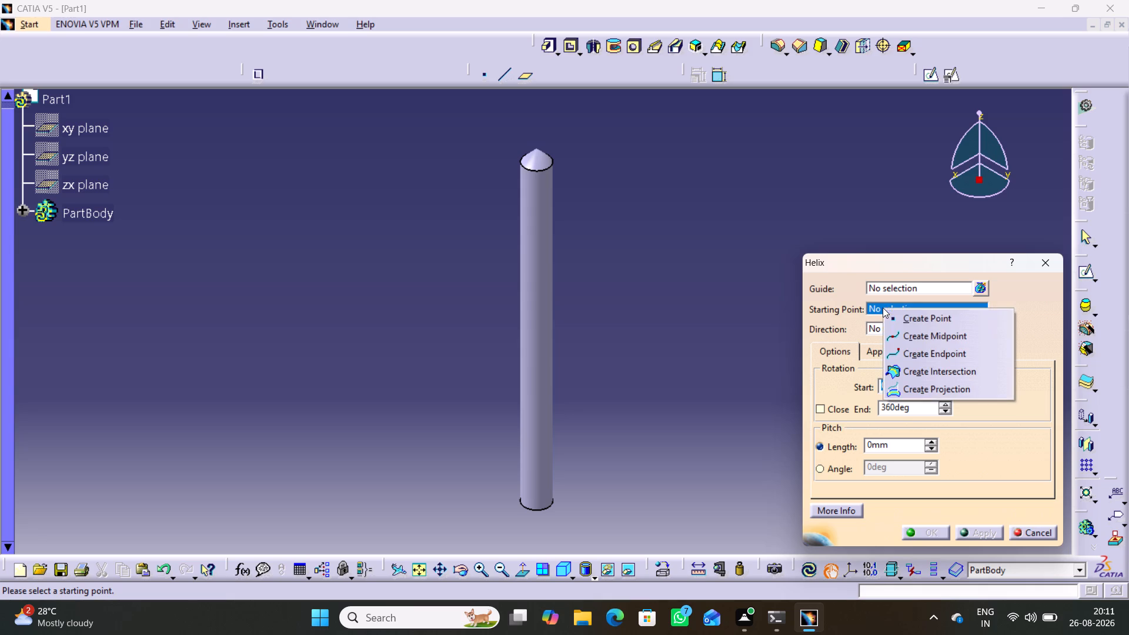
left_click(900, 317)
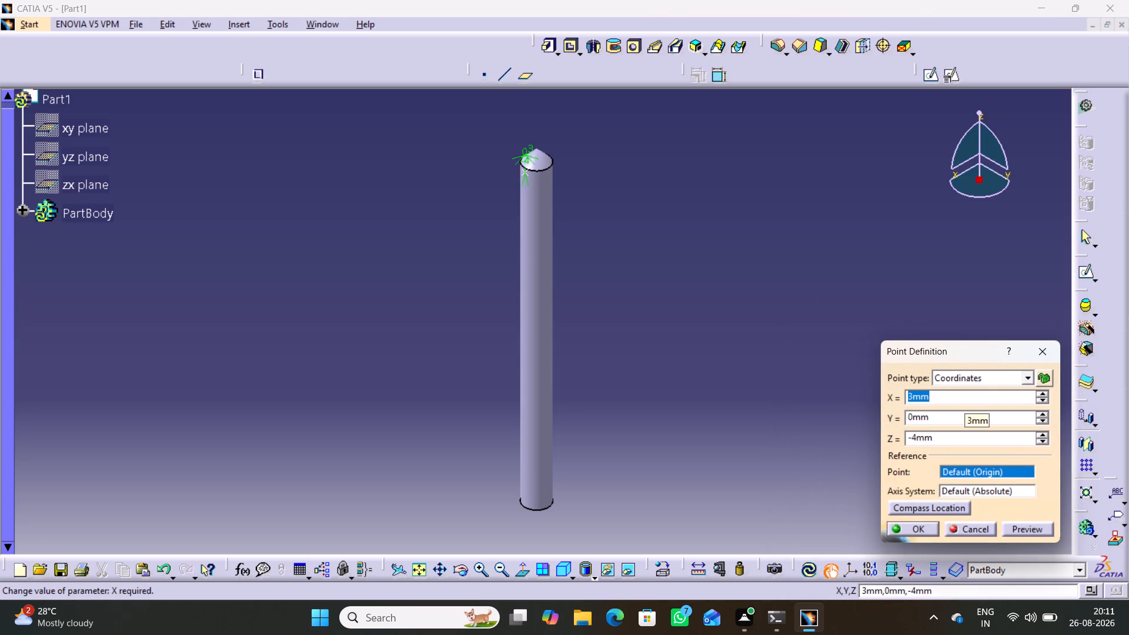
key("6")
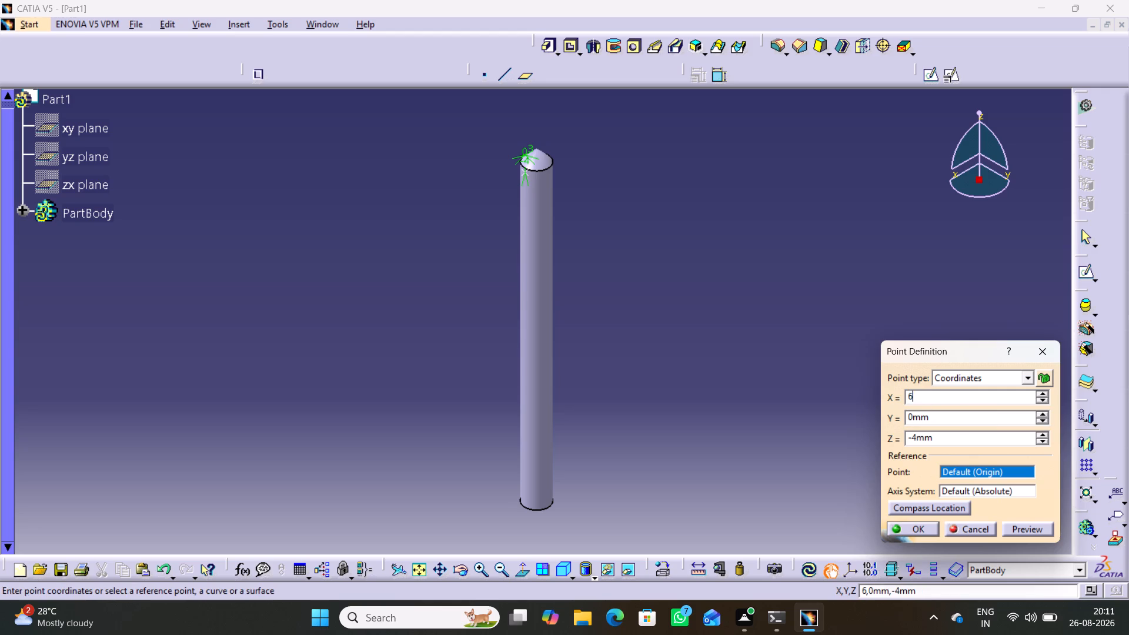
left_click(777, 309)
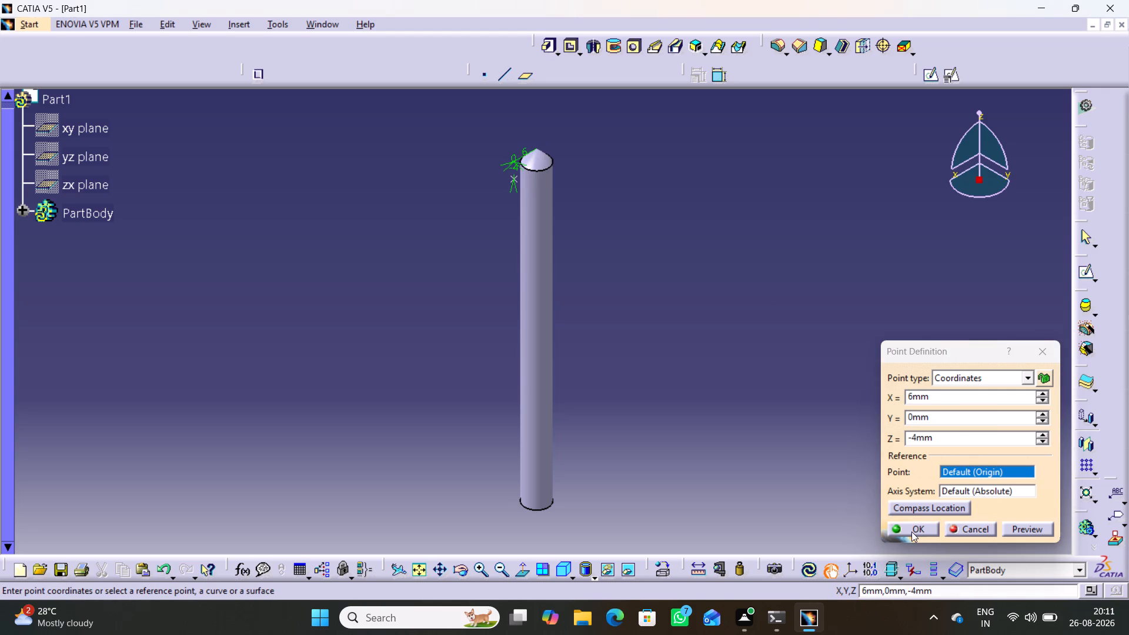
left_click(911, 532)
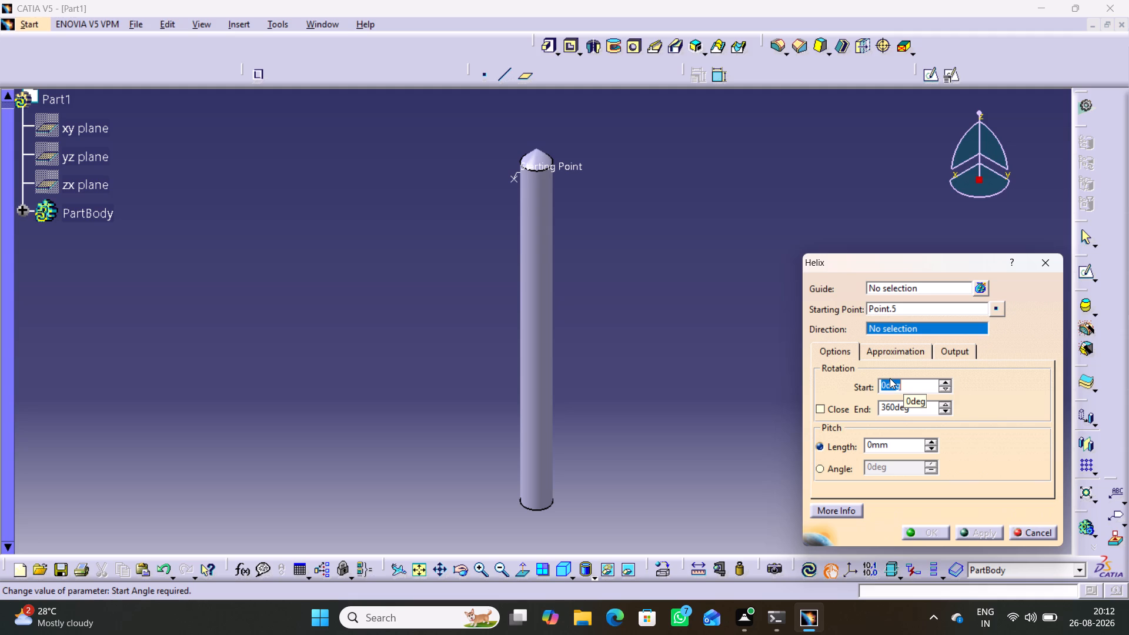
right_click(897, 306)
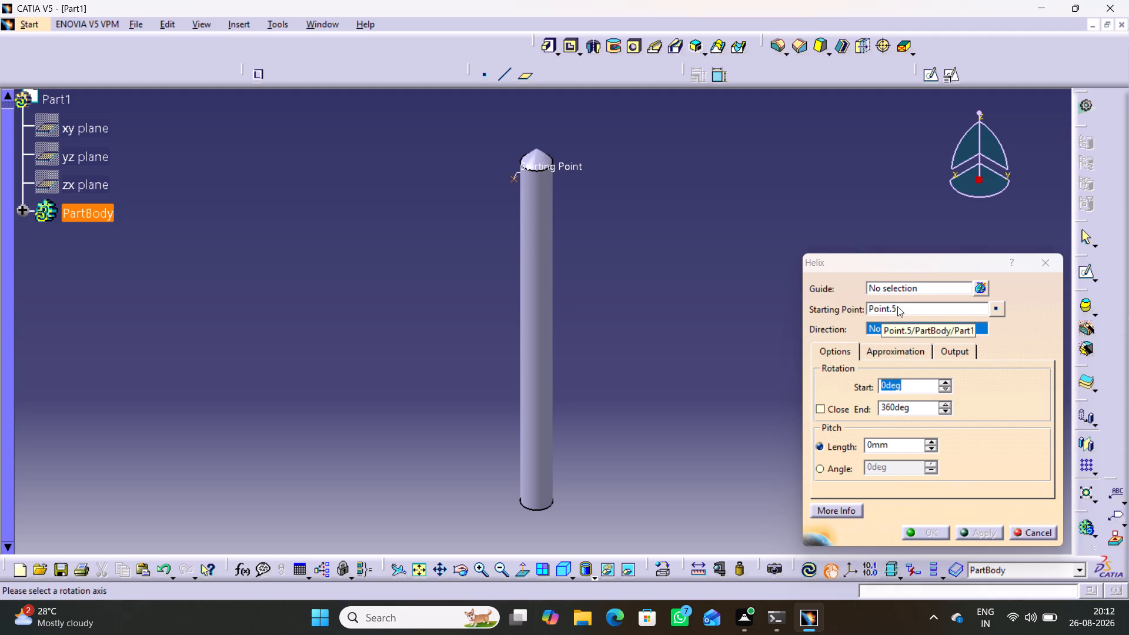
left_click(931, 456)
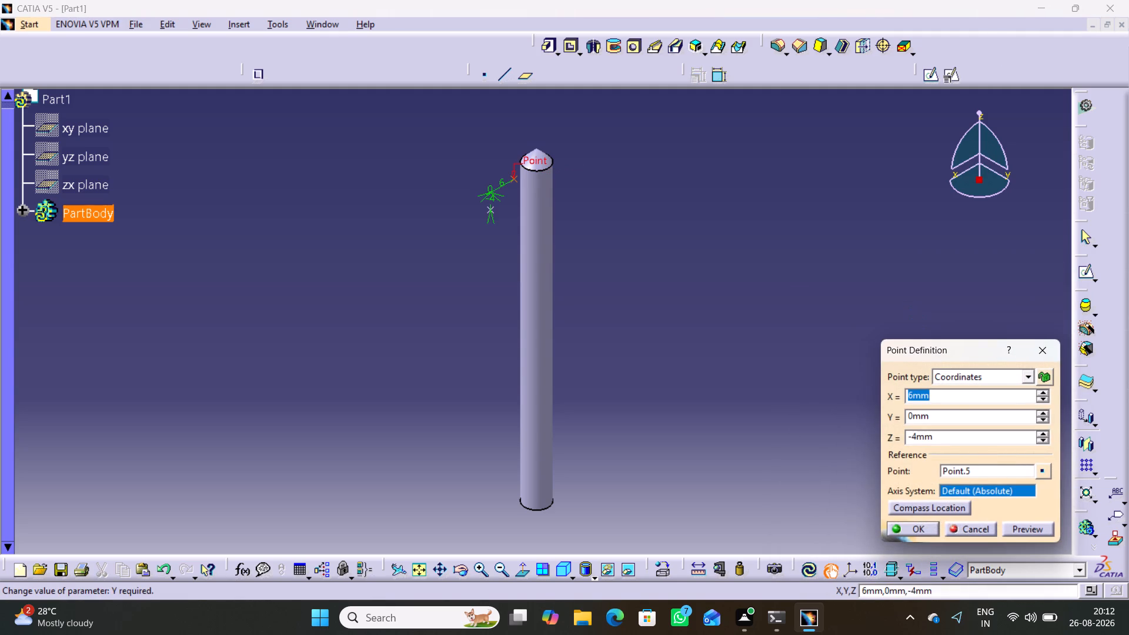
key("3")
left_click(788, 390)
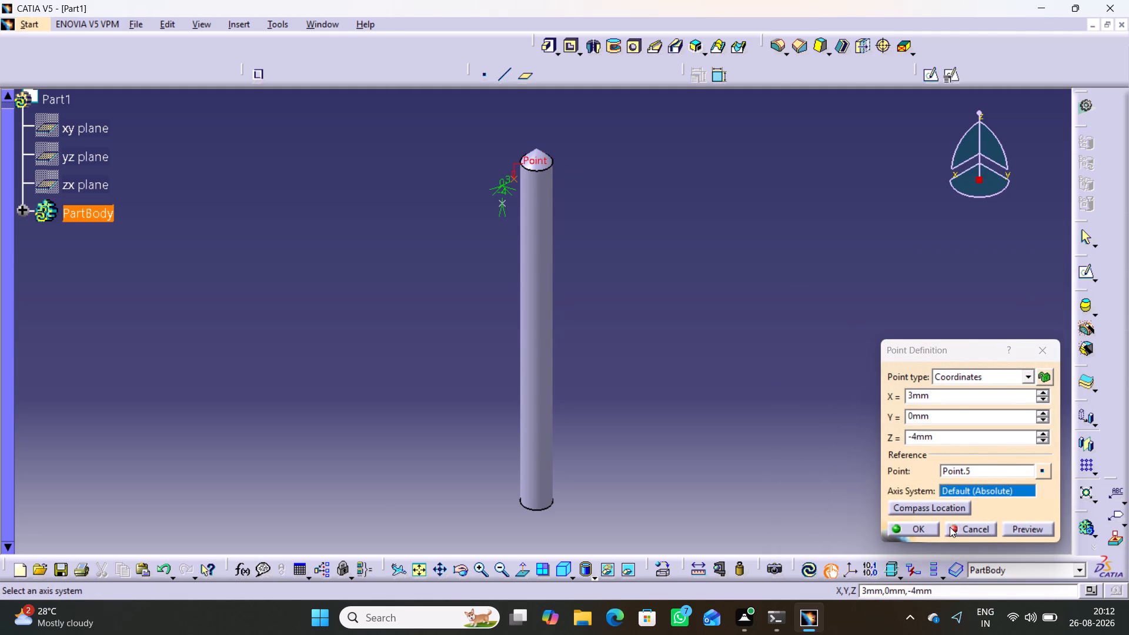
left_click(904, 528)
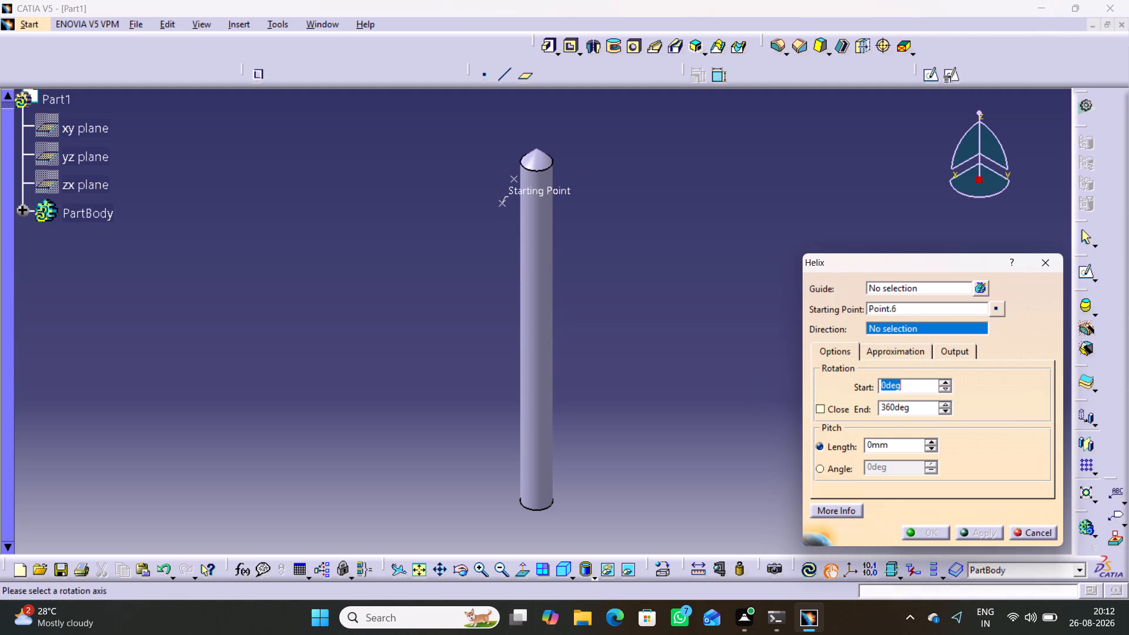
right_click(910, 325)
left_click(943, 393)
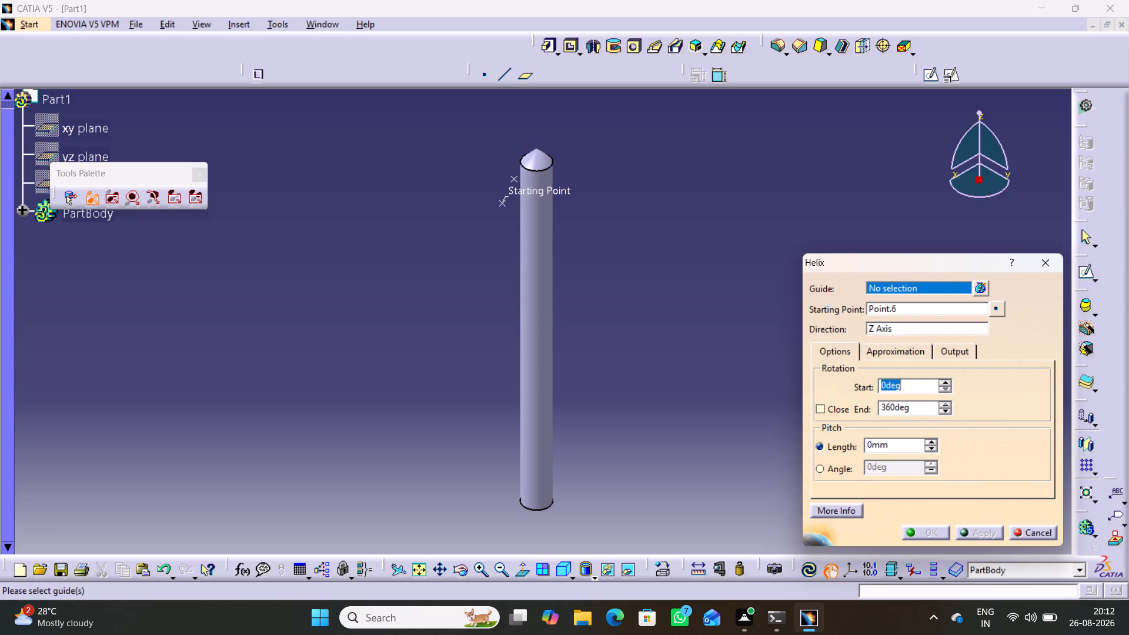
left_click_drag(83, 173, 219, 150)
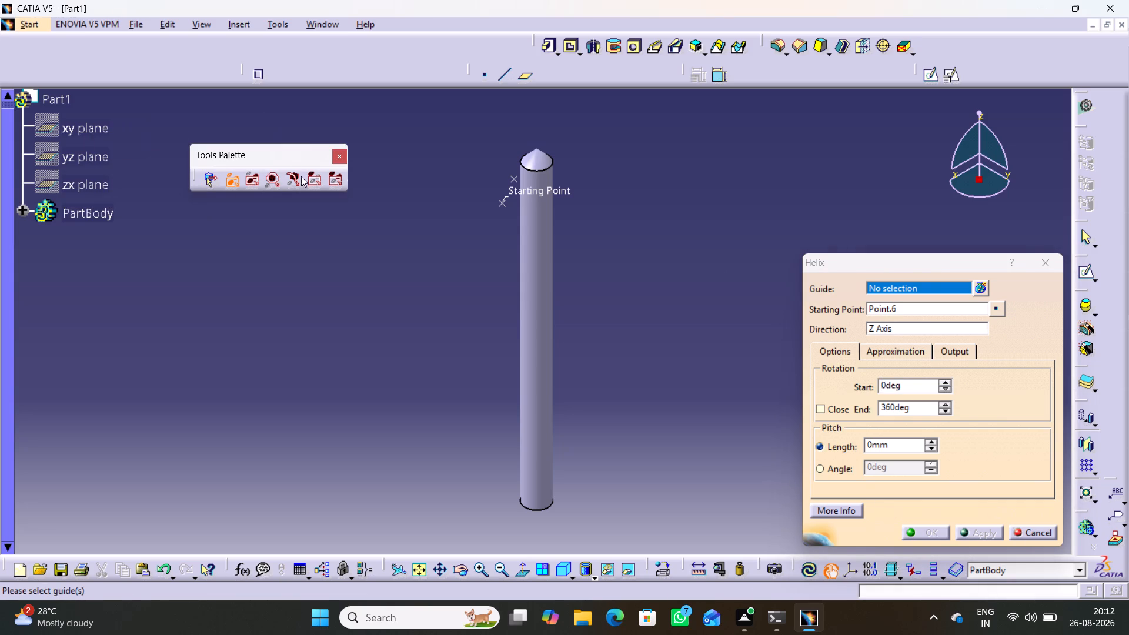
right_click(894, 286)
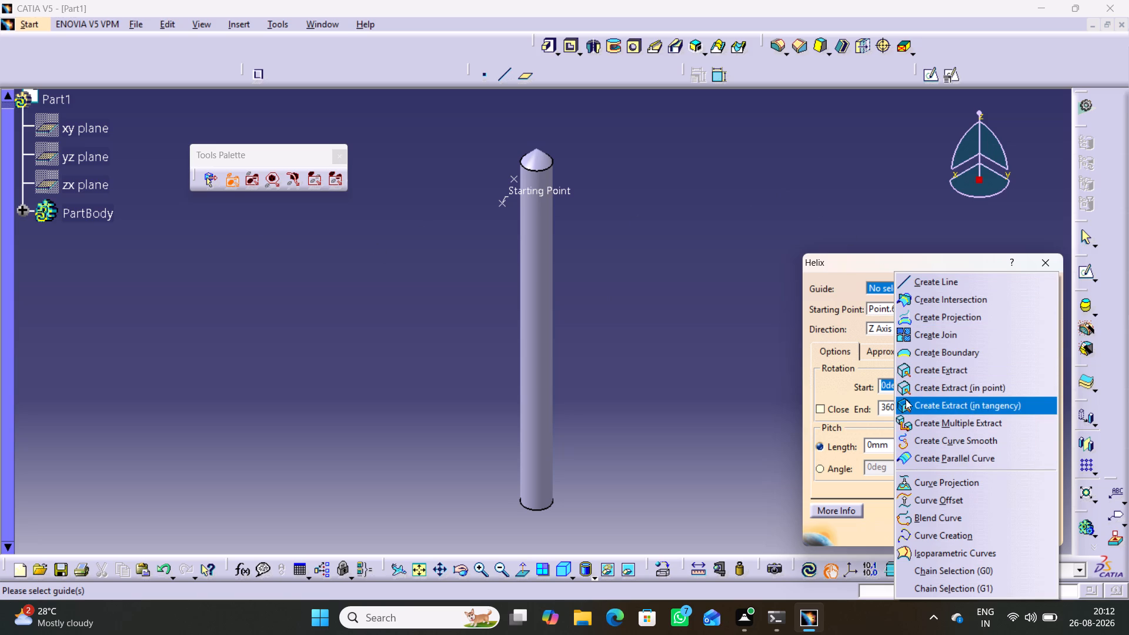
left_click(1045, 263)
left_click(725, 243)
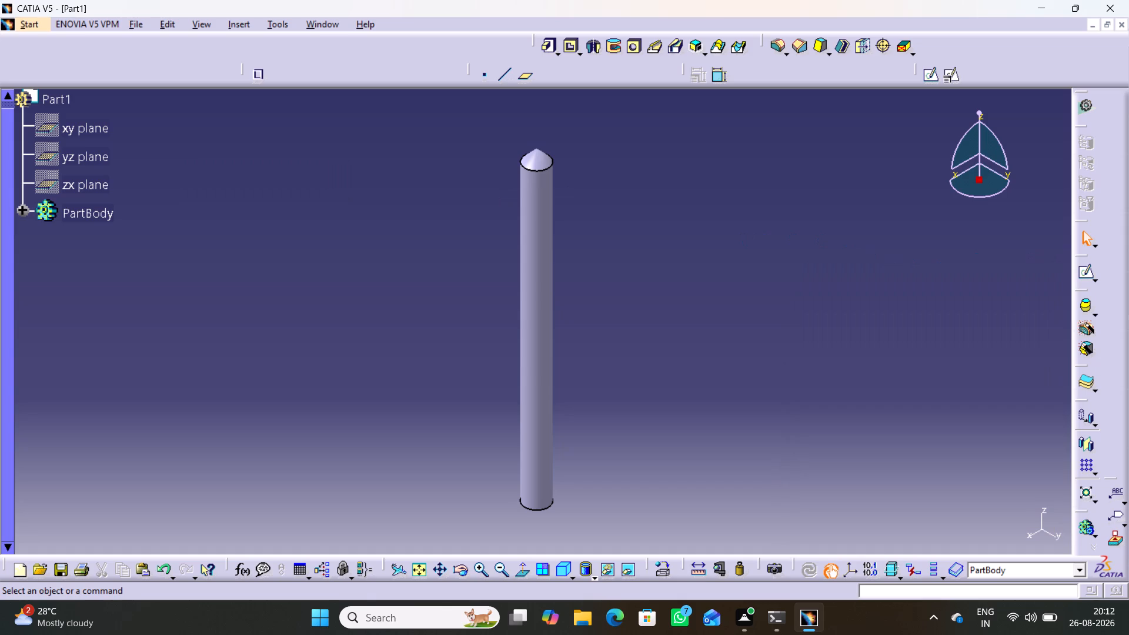
Reverse the extrusion direction of the 80 mm cylinder pad and update the part.
middle_click_drag(598, 298, 569, 308)
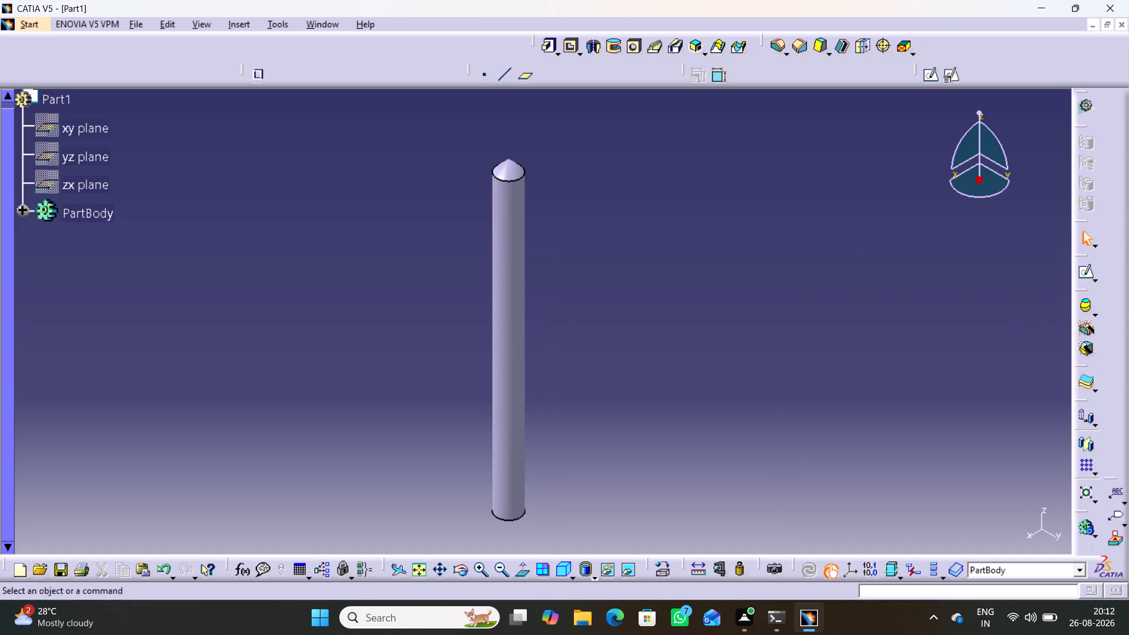
right_click(509, 244)
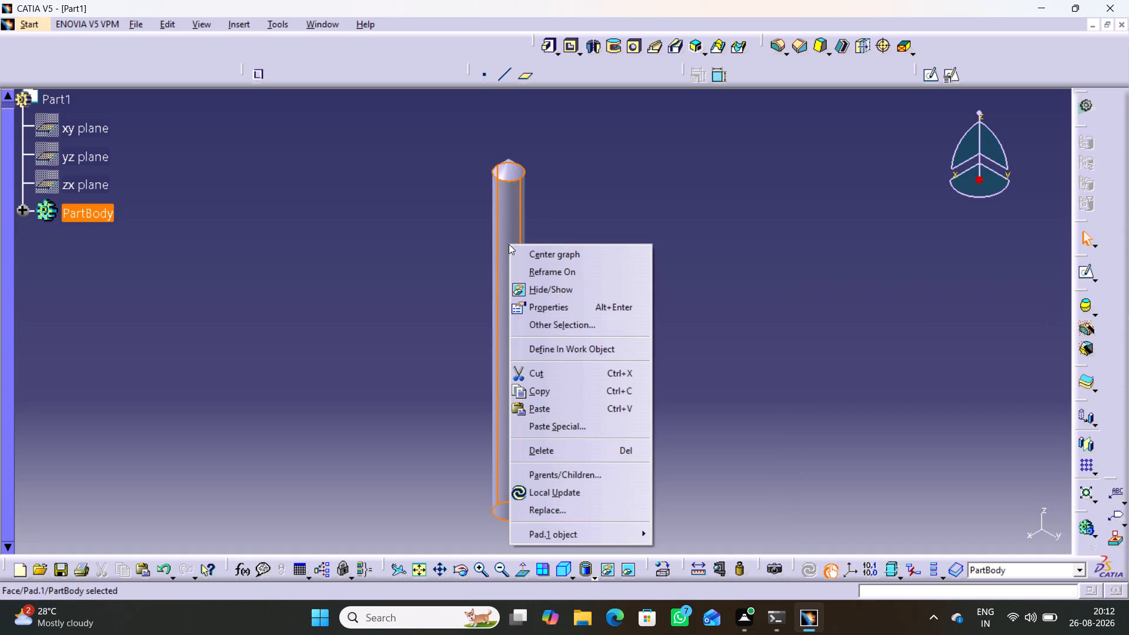
left_click(623, 217)
double_click(514, 235)
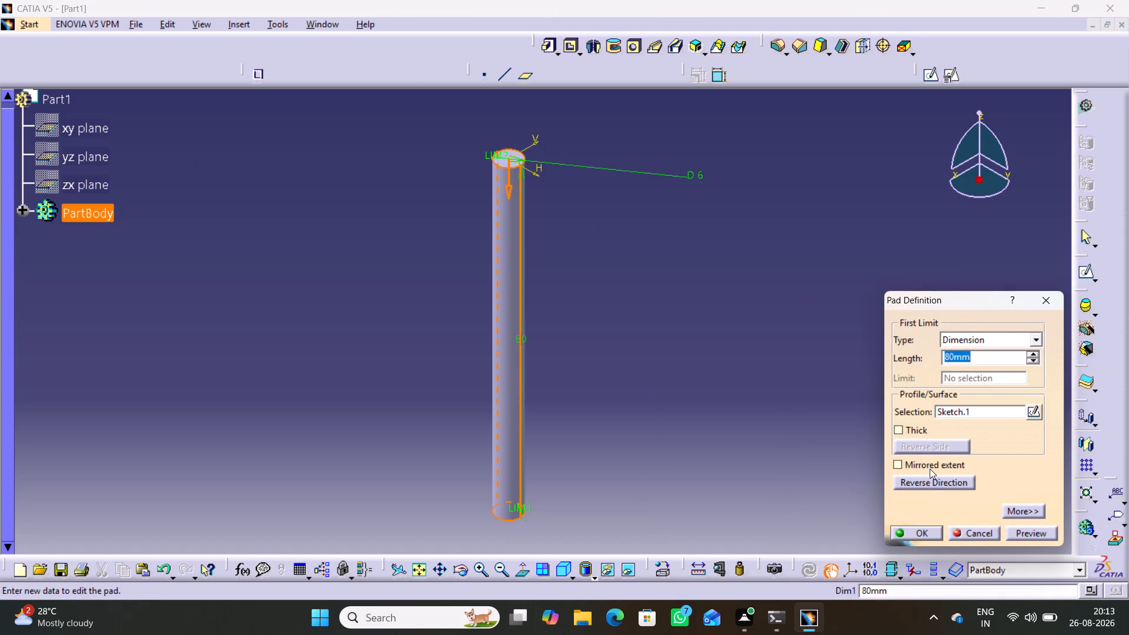
left_click(927, 481)
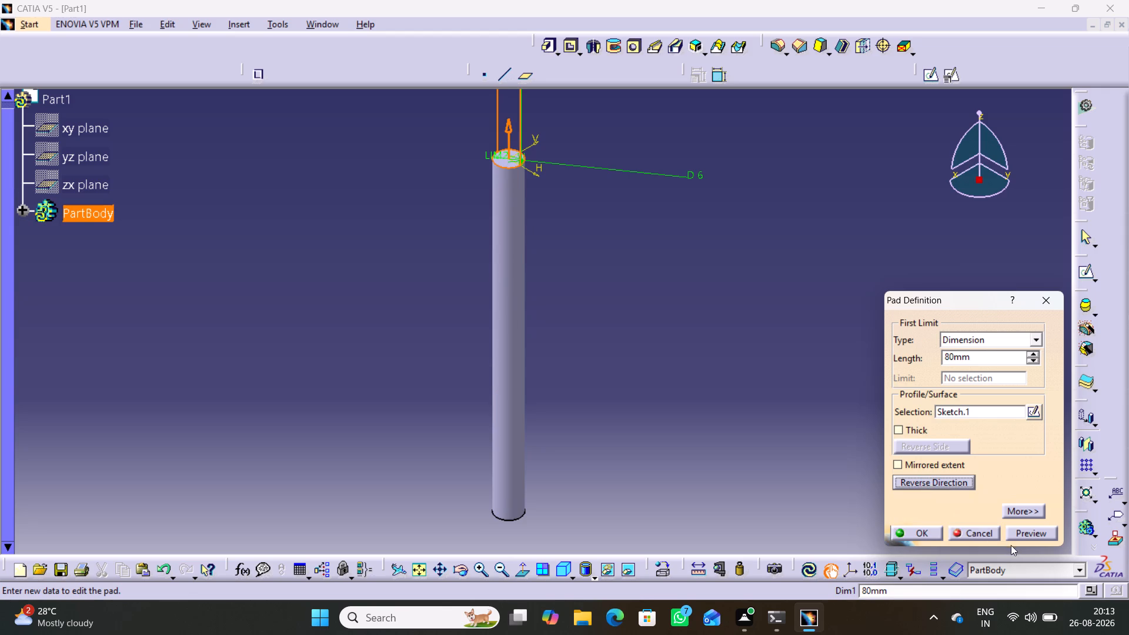
left_click(1022, 534)
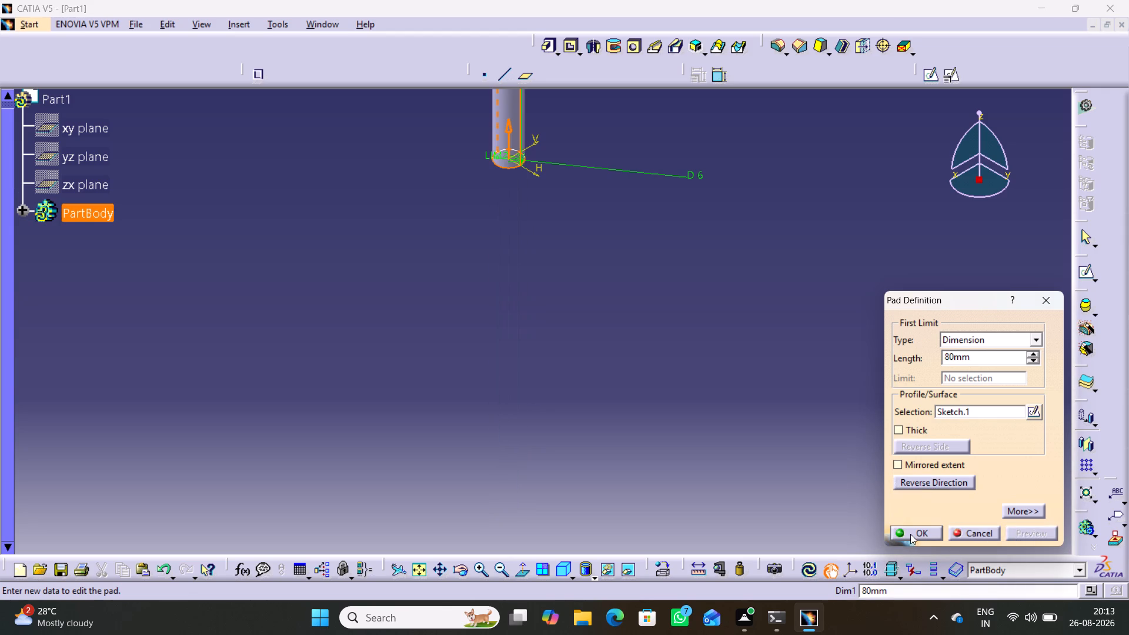
left_click(910, 534)
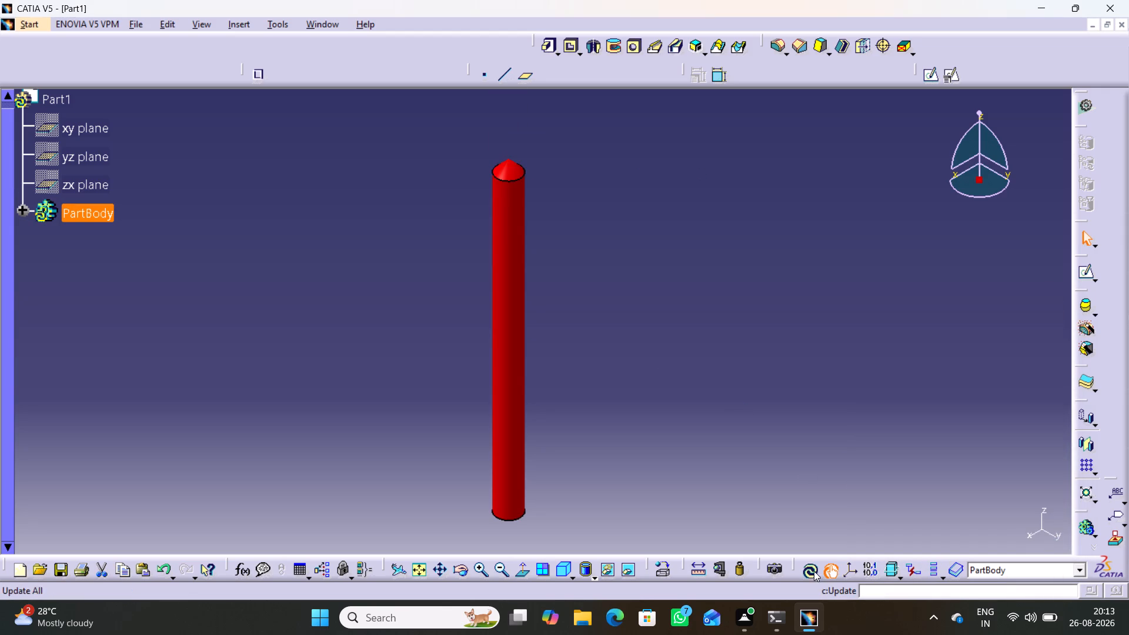
left_click(814, 571)
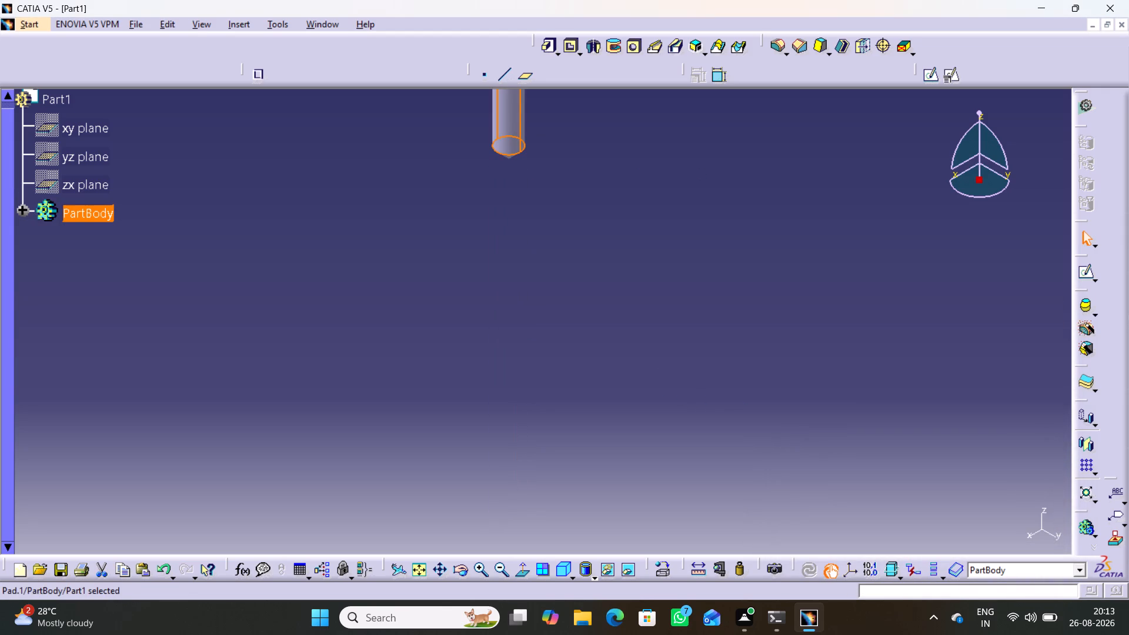
Expand the PartBody branch and examine the whole cylinder and its chamfered tip from several angles, finishing in the isometric view.
left_click(22, 210)
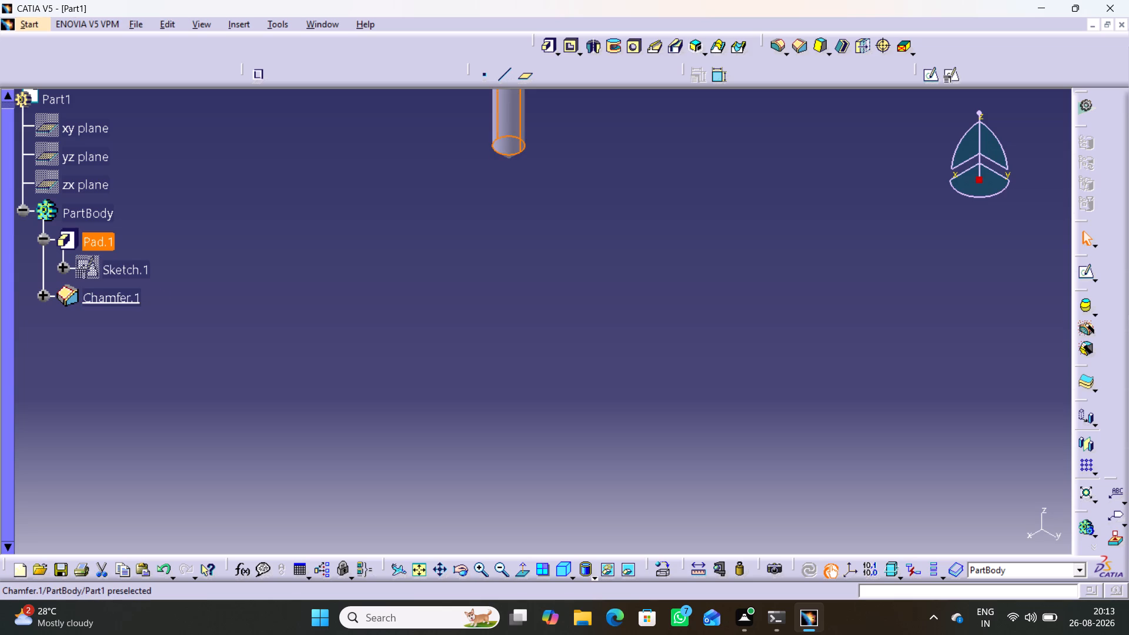
middle_click_drag(516, 270, 518, 366)
right_click(516, 270)
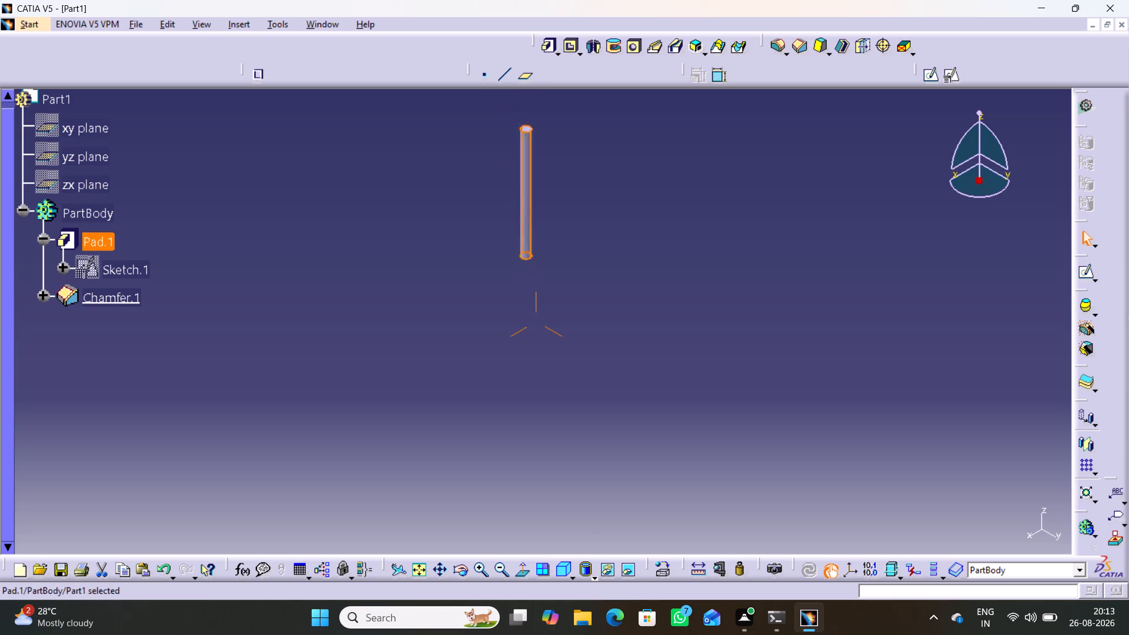
middle_click_drag(518, 366, 565, 285)
middle_click_drag(547, 247, 546, 251)
right_click(540, 275)
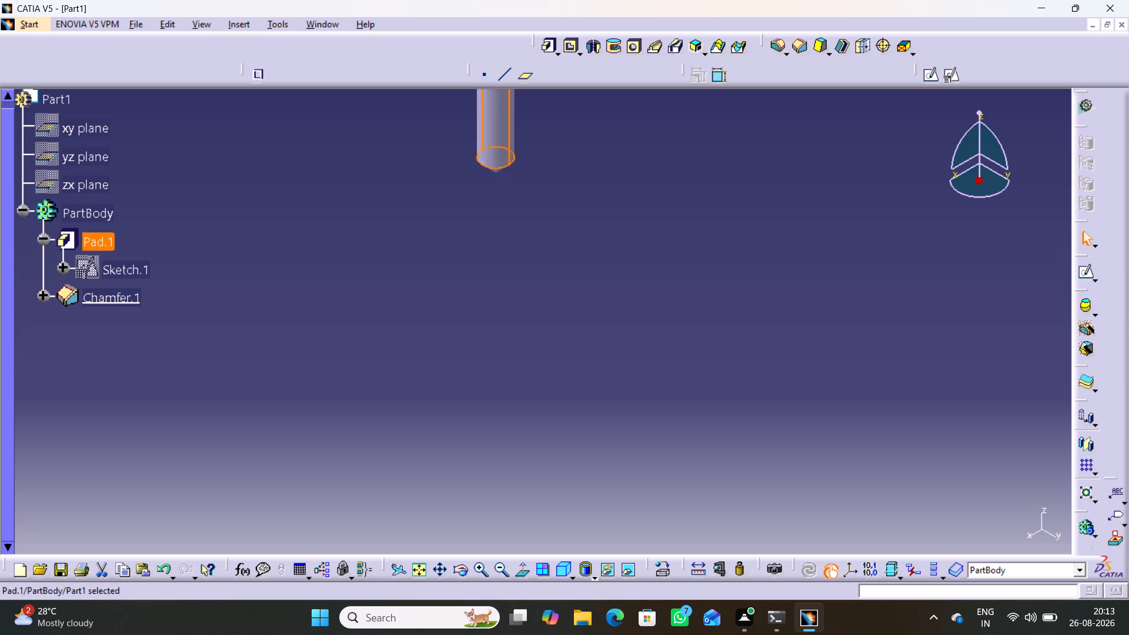
middle_click_drag(546, 251, 547, 256)
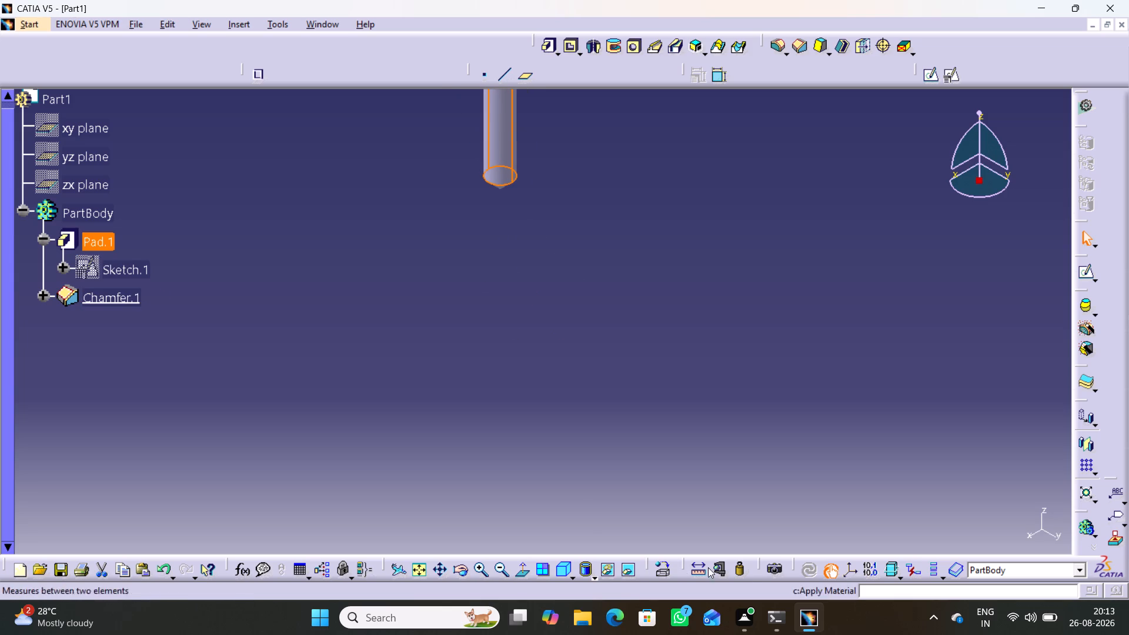
left_click(562, 570)
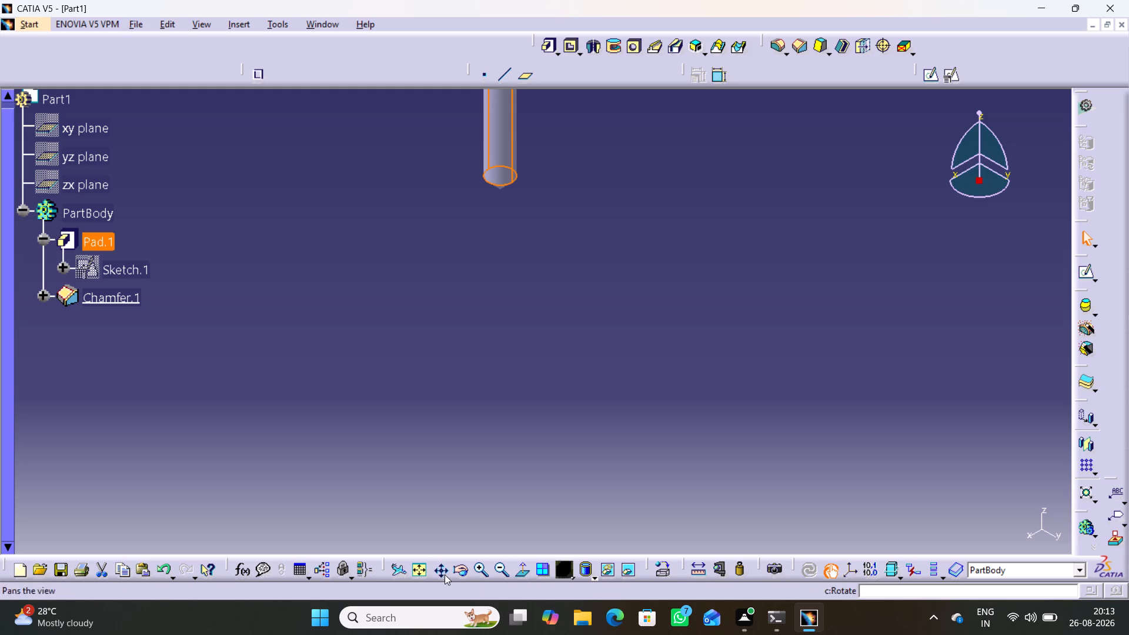
left_click(419, 570)
middle_click_drag(531, 515, 536, 512)
right_click_drag(531, 515, 536, 512)
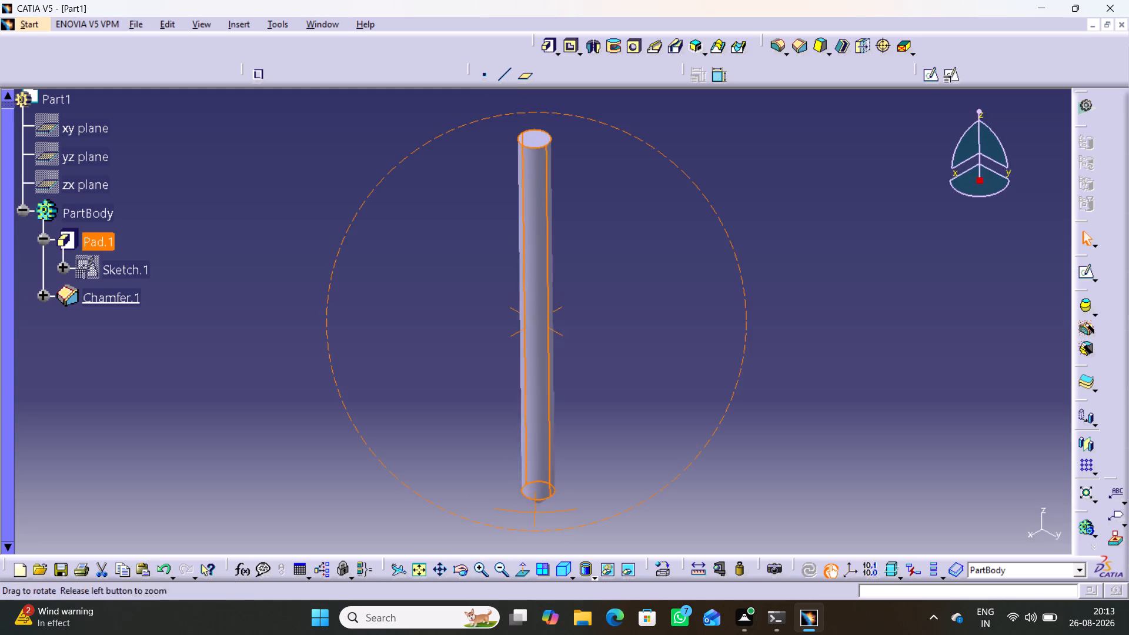
middle_click_drag(536, 512, 511, 382)
right_click_drag(536, 512, 501, 391)
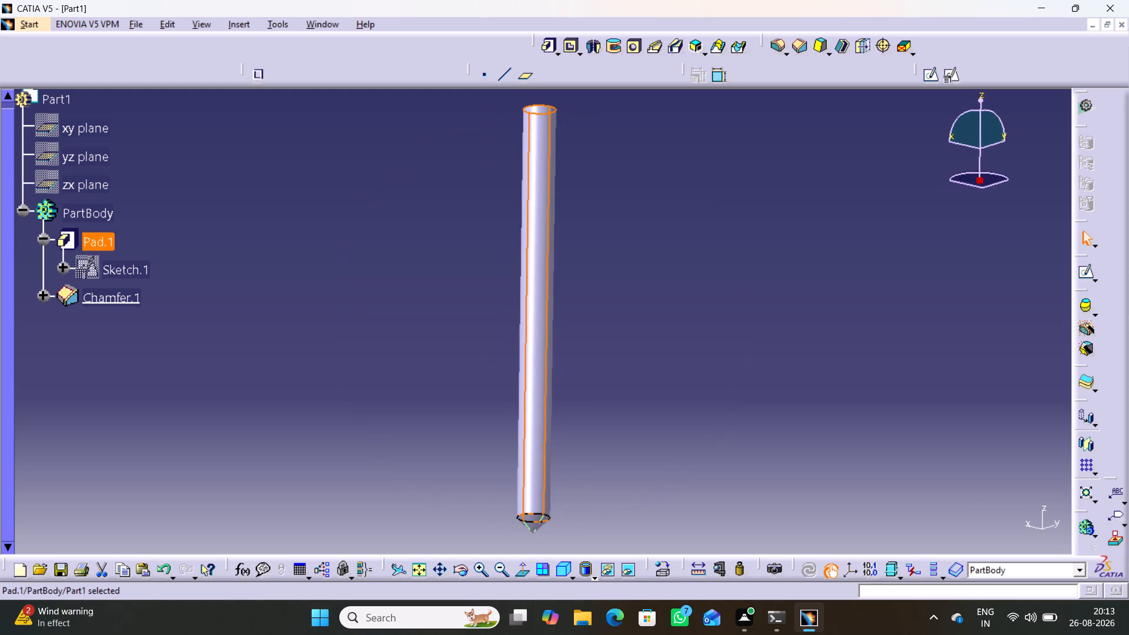
right_click(121, 300)
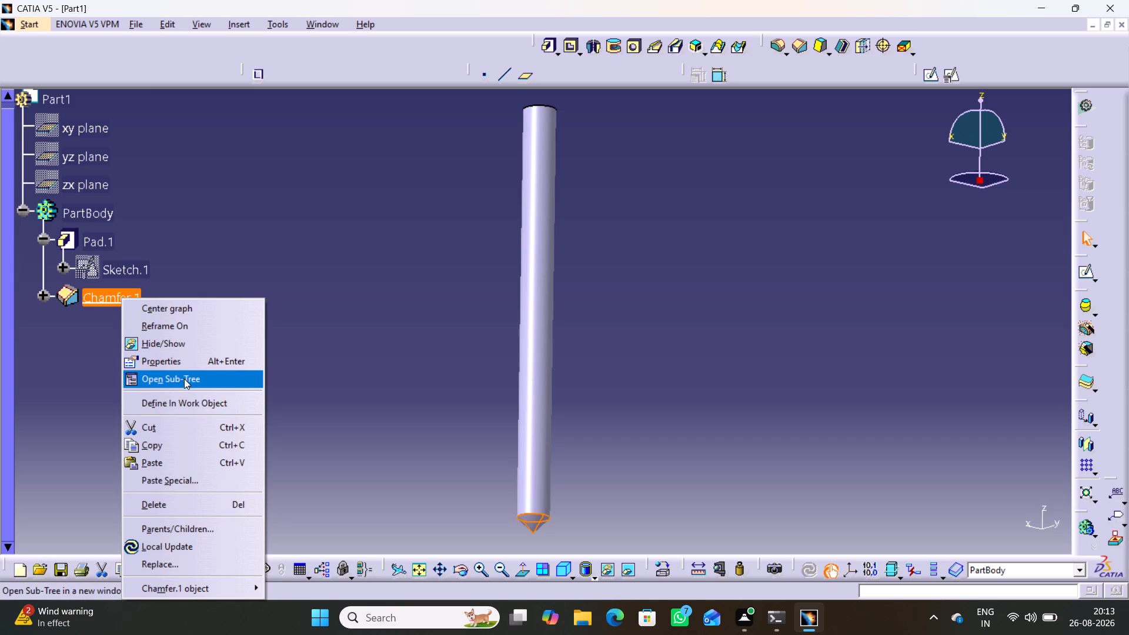
left_click(358, 310)
middle_click_drag(409, 347, 382, 412)
right_click_drag(409, 347, 382, 412)
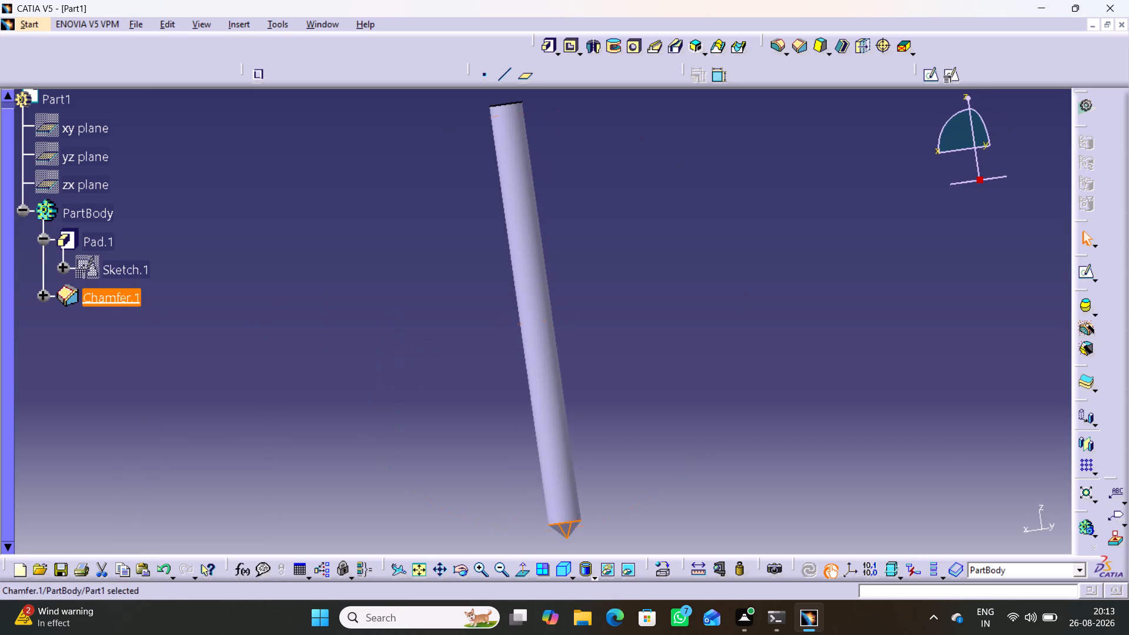
left_click(562, 567)
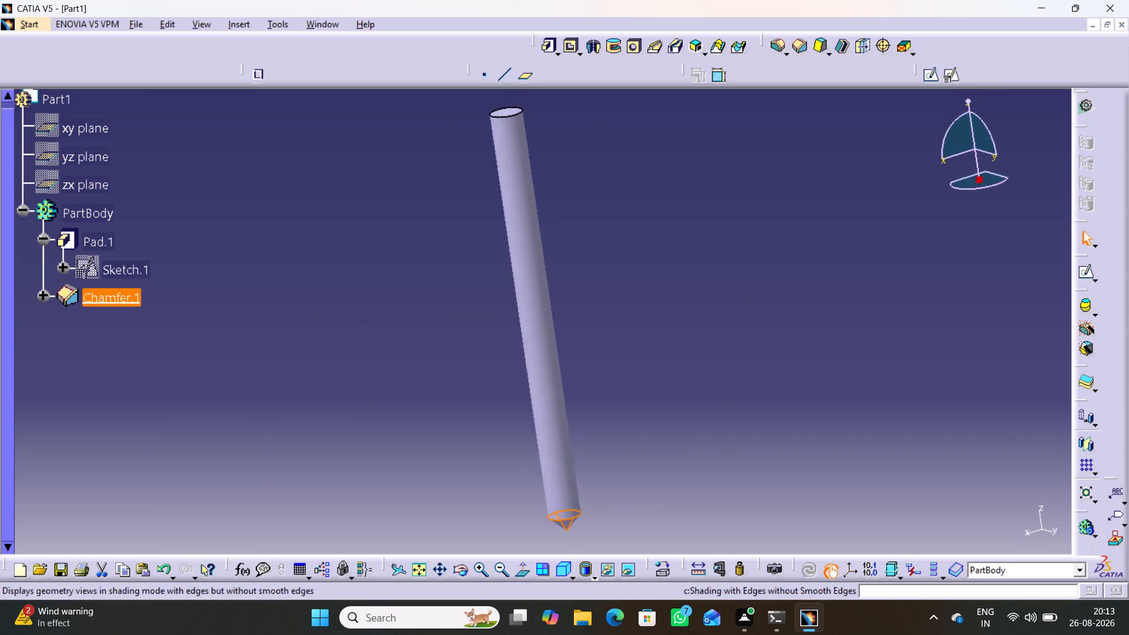
left_click(588, 340)
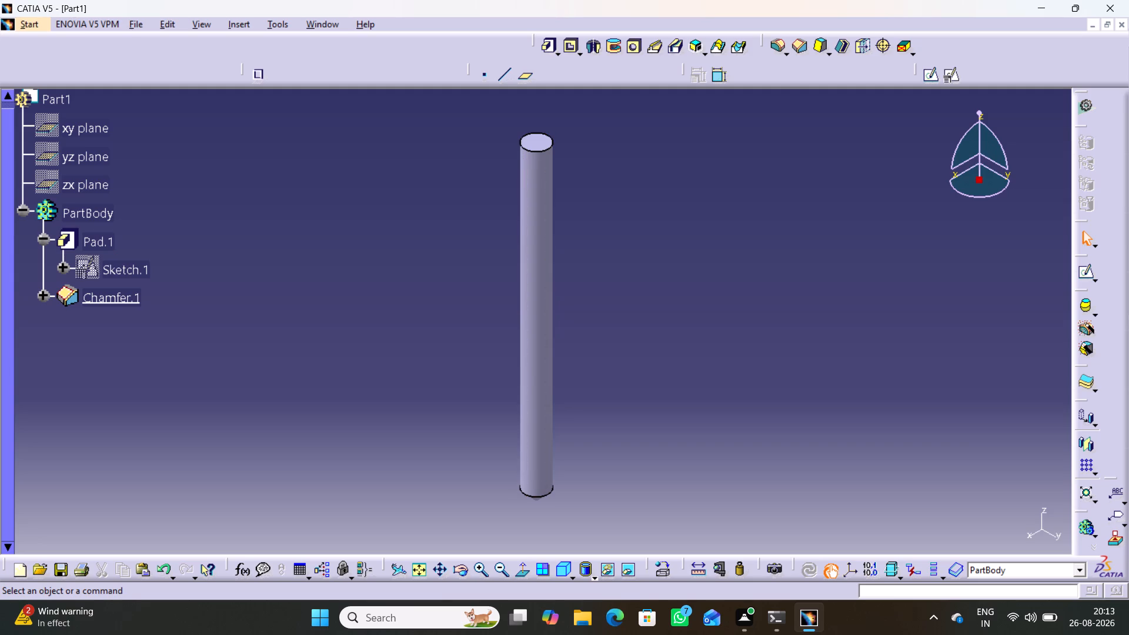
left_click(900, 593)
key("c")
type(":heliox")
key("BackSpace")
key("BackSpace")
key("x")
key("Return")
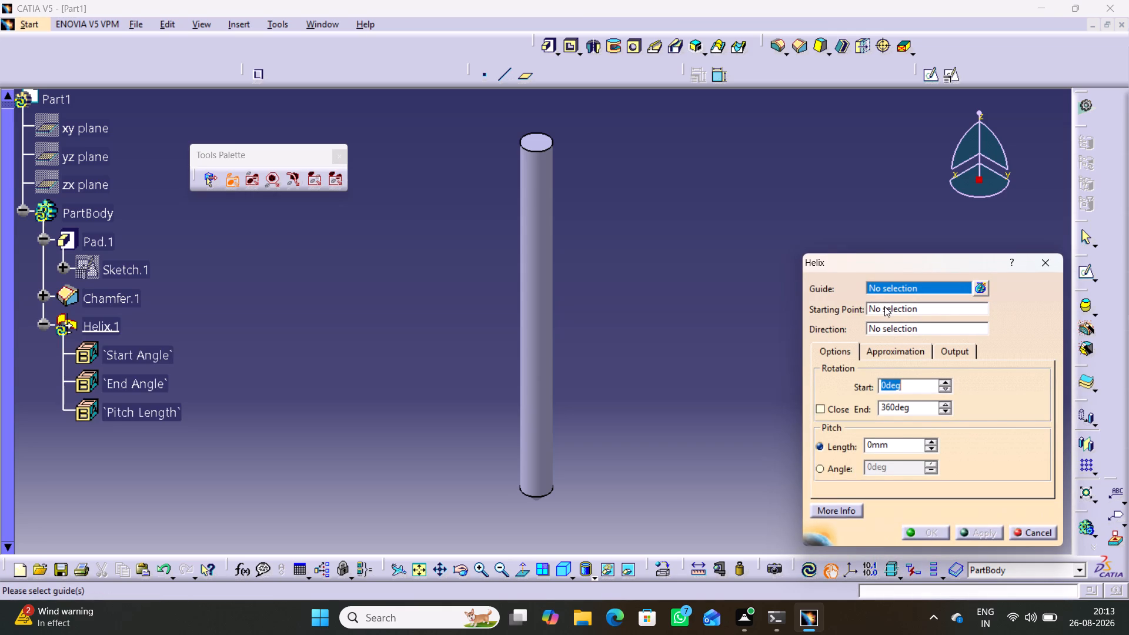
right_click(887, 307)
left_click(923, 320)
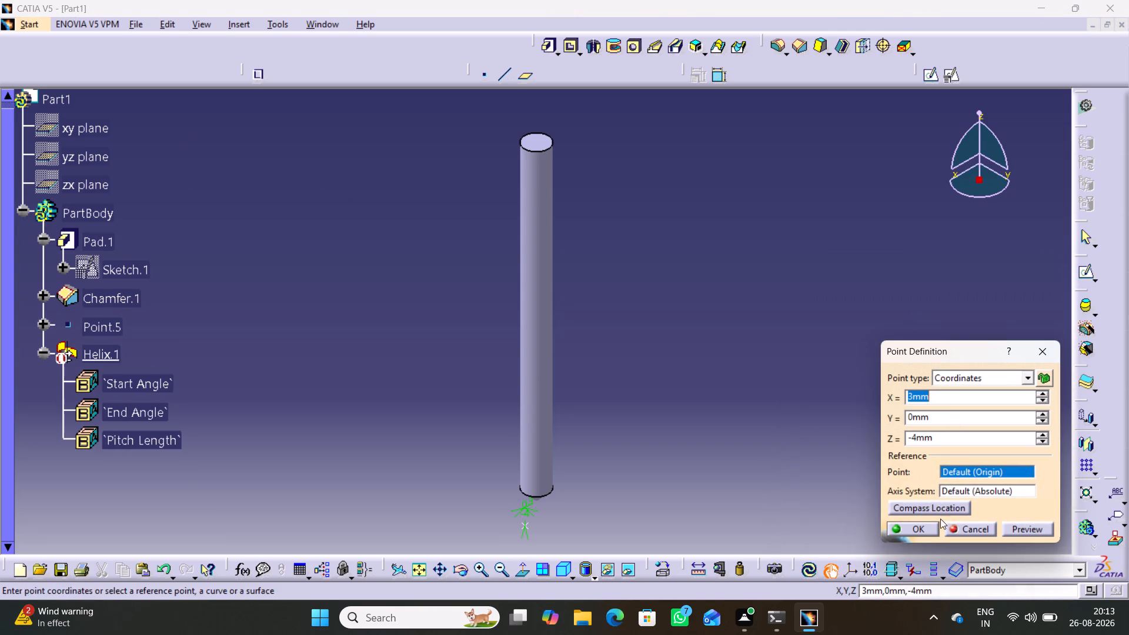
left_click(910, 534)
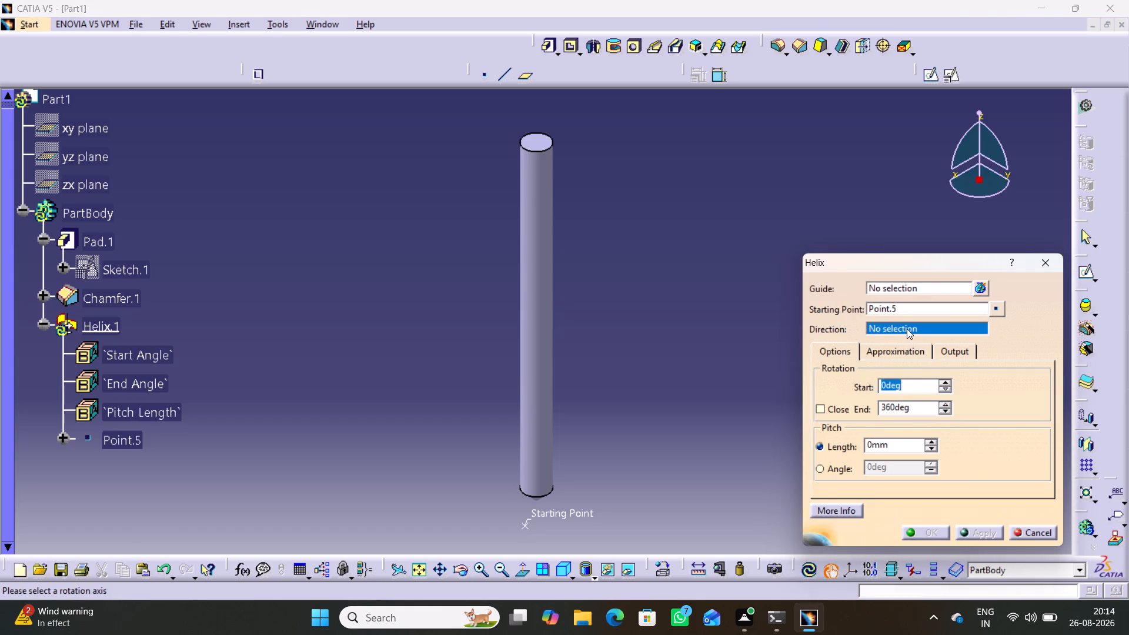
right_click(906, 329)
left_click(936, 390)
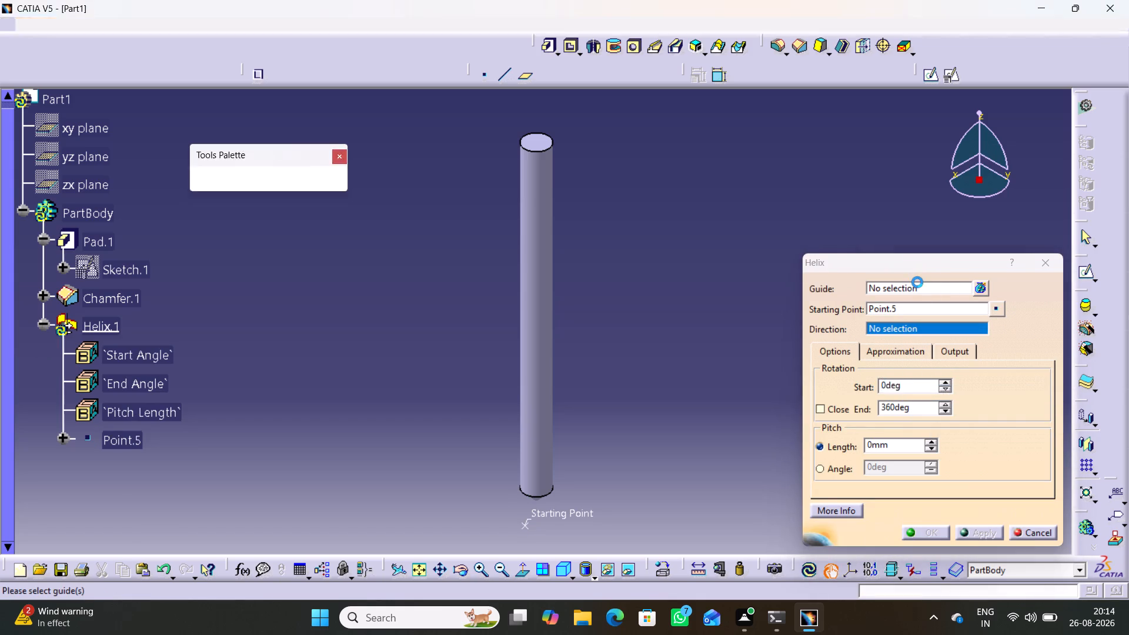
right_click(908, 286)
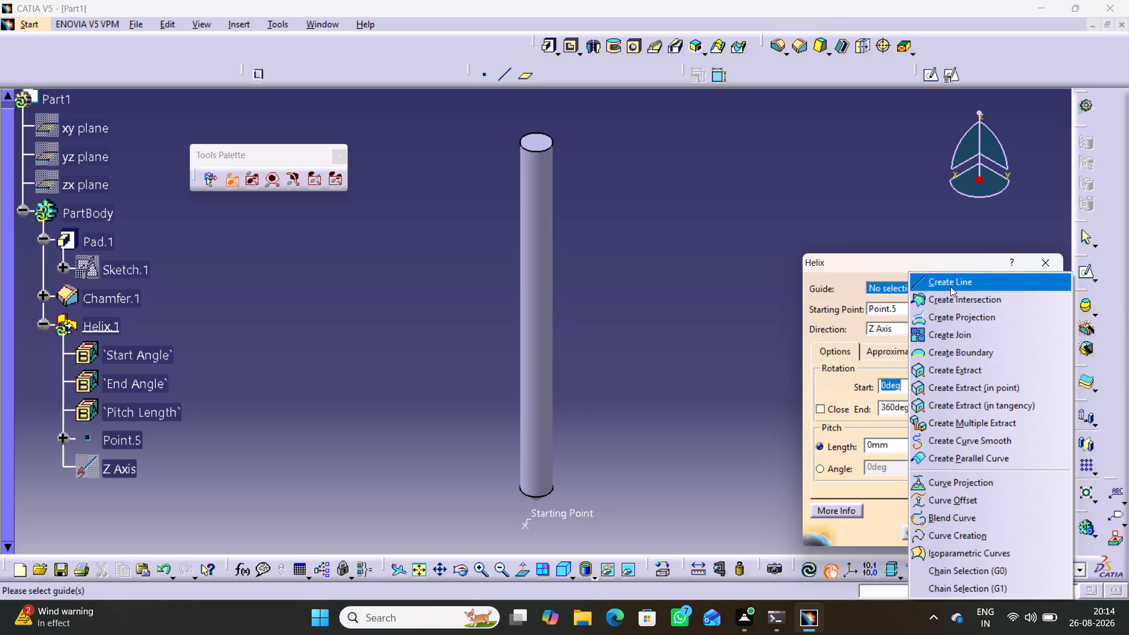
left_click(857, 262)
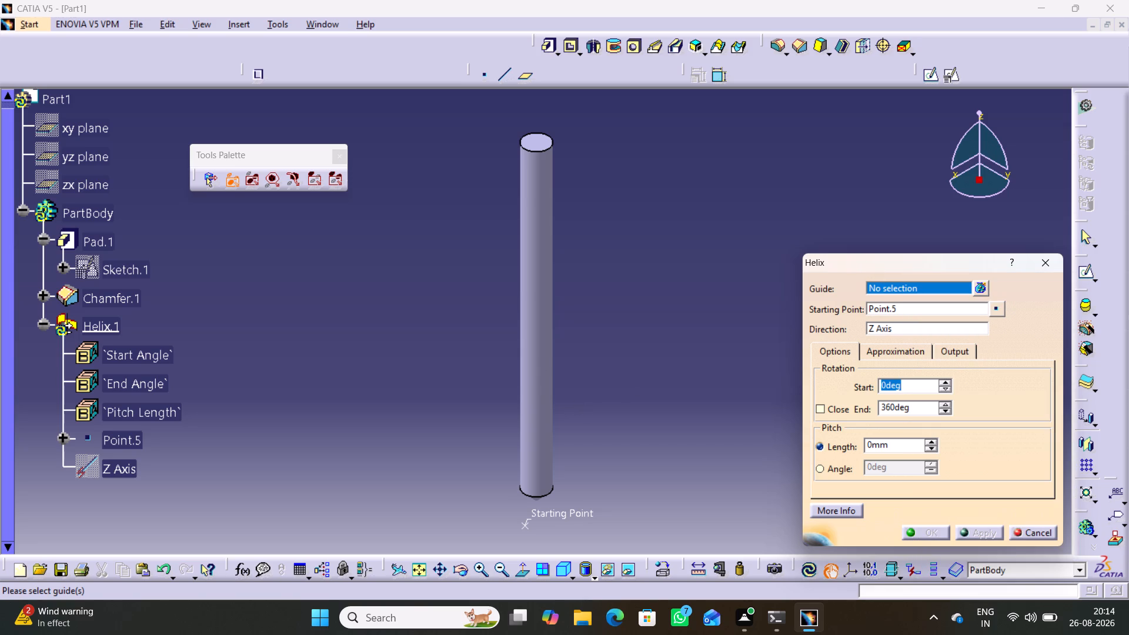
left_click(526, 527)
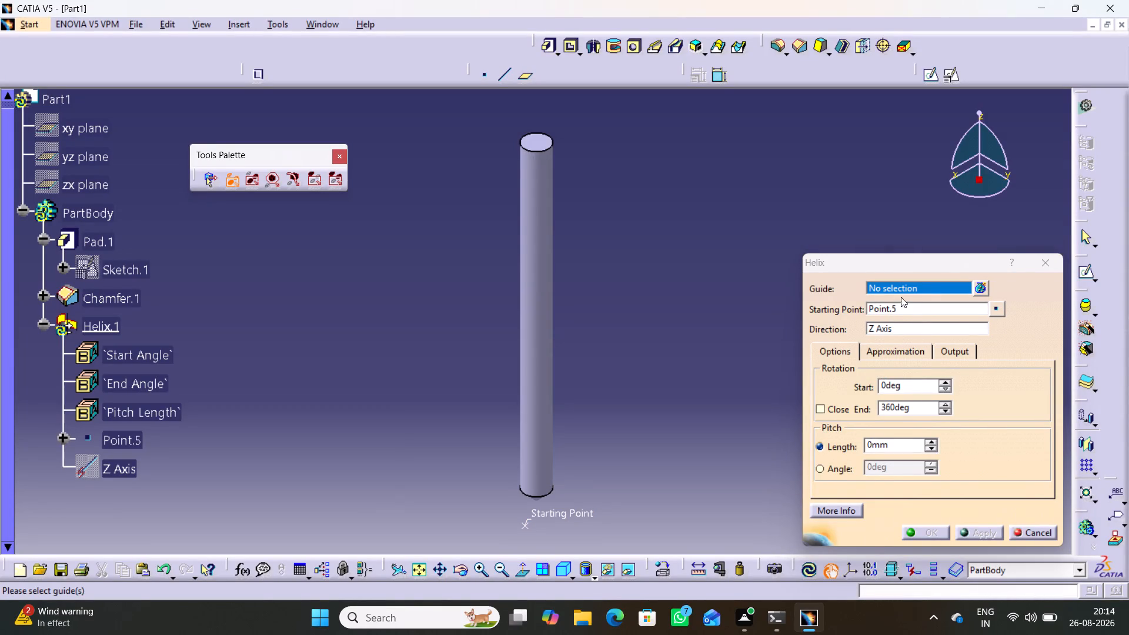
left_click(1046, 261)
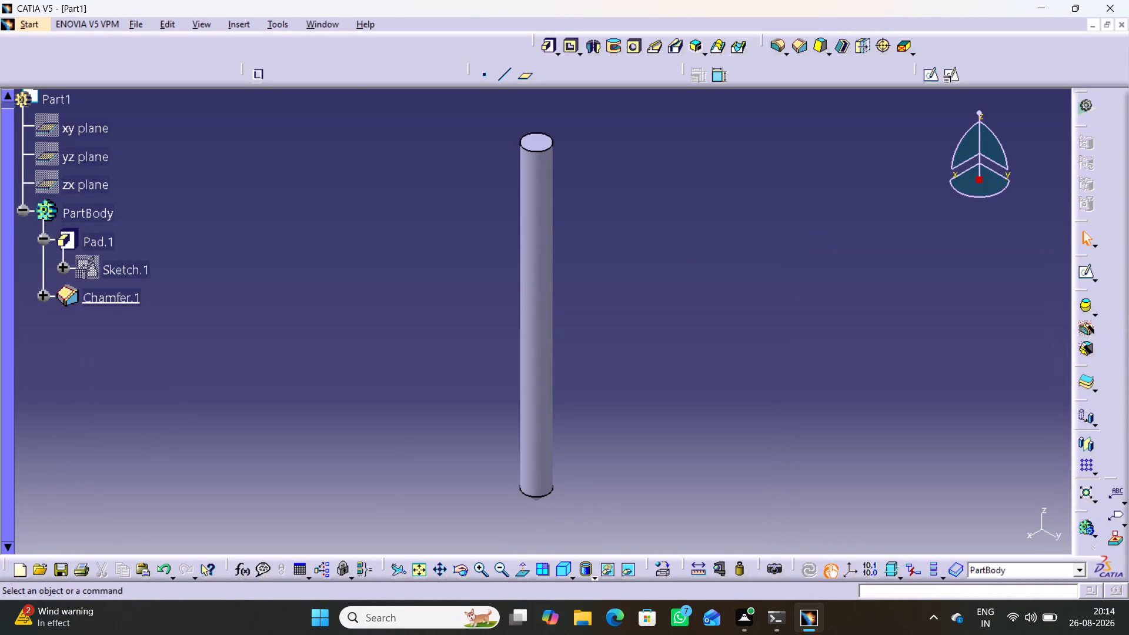
Switch the part to the Wireframe and Surface Design workbench.
middle_click_drag(626, 404, 623, 398)
left_click(32, 24)
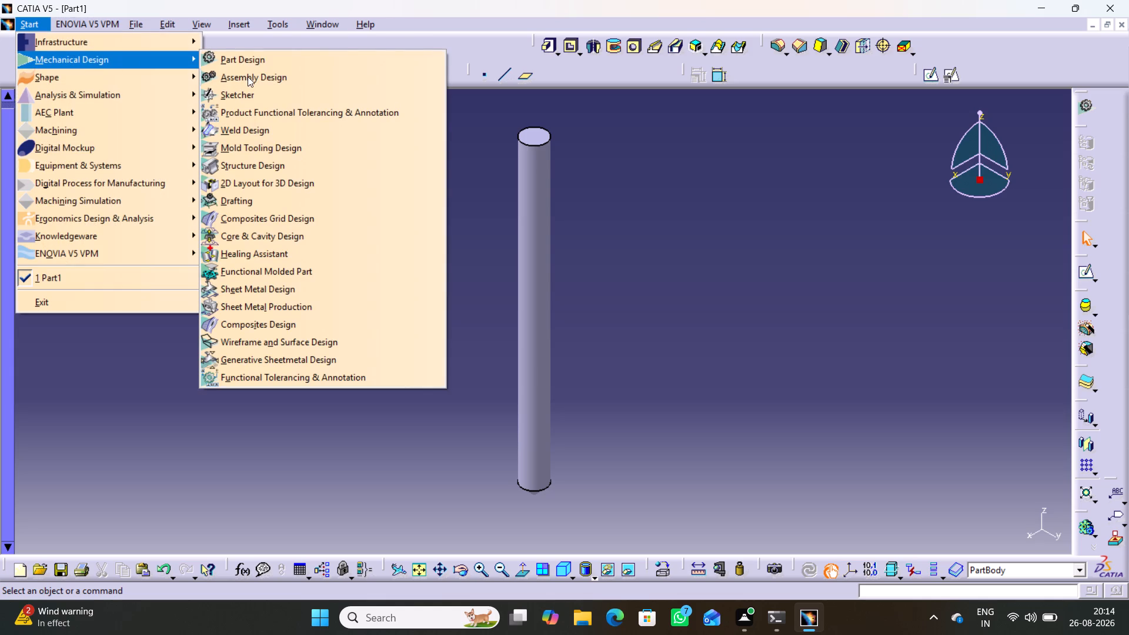
left_click(274, 346)
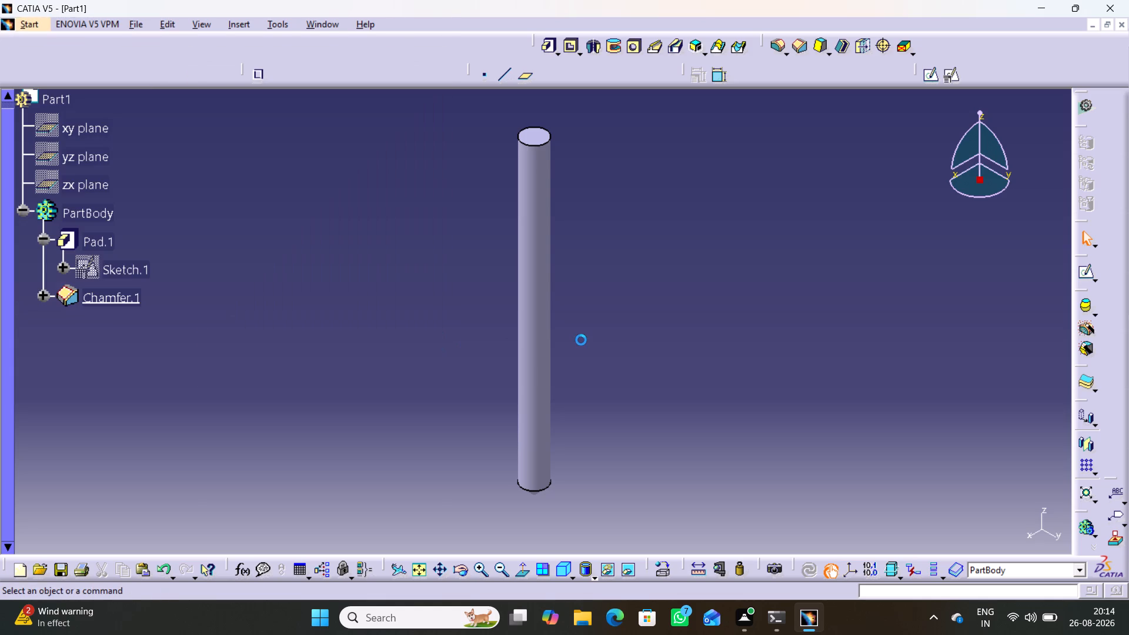
Create a full center-and-radius circle on the zx plane, radius 4 mm, centred on a new point at X 3, Y 0, Z 0 mm.
left_click(1114, 389)
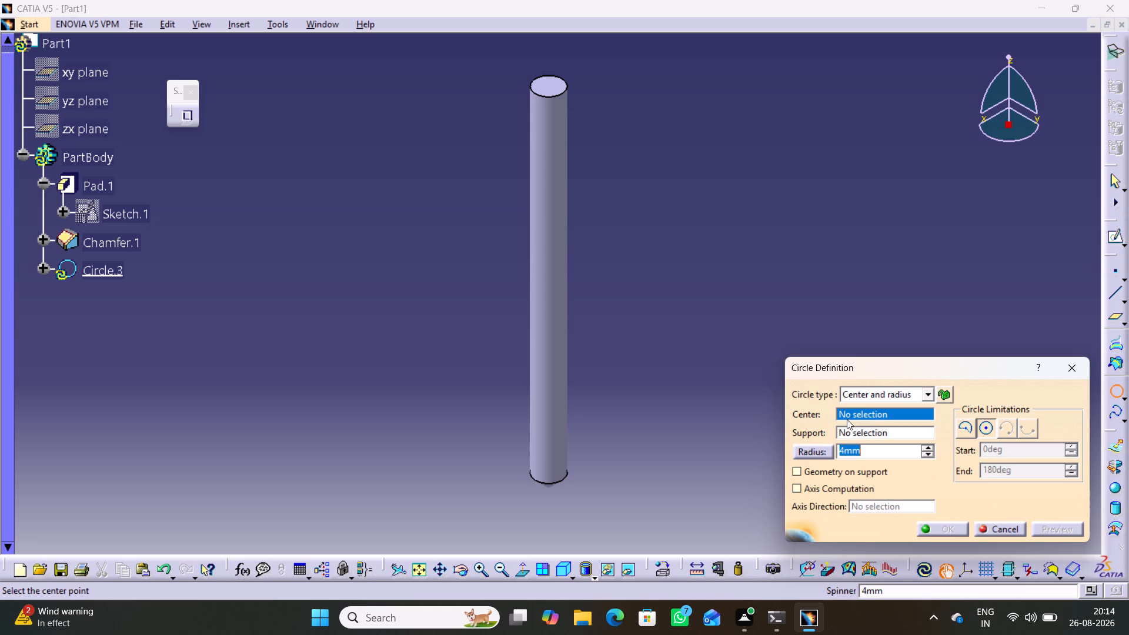
right_click(853, 411)
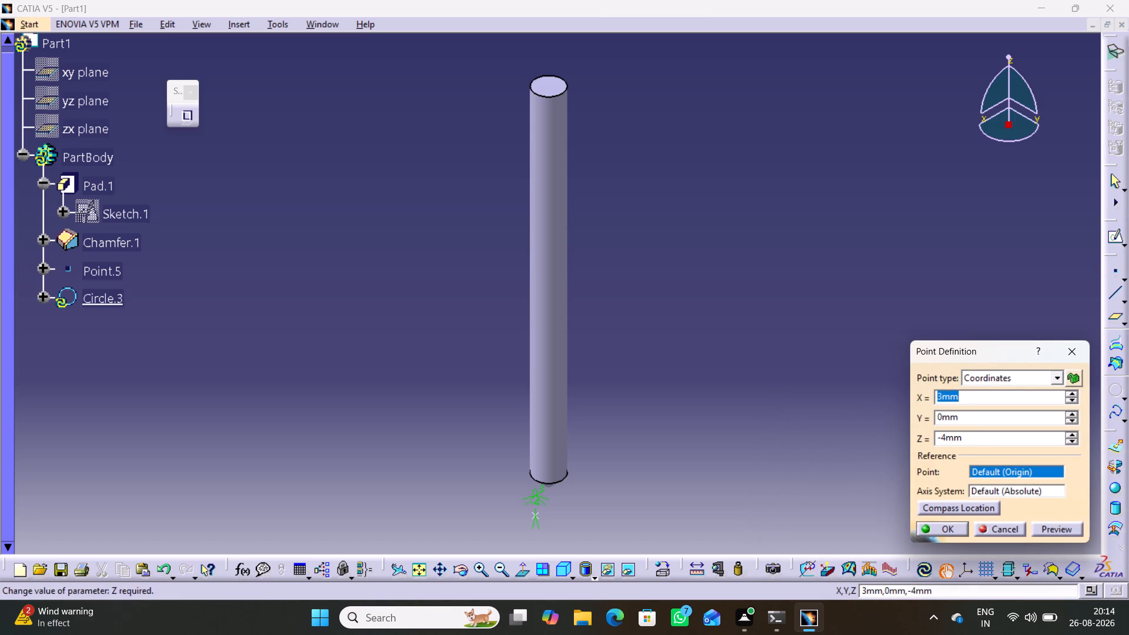
left_click_drag(962, 438, 923, 444)
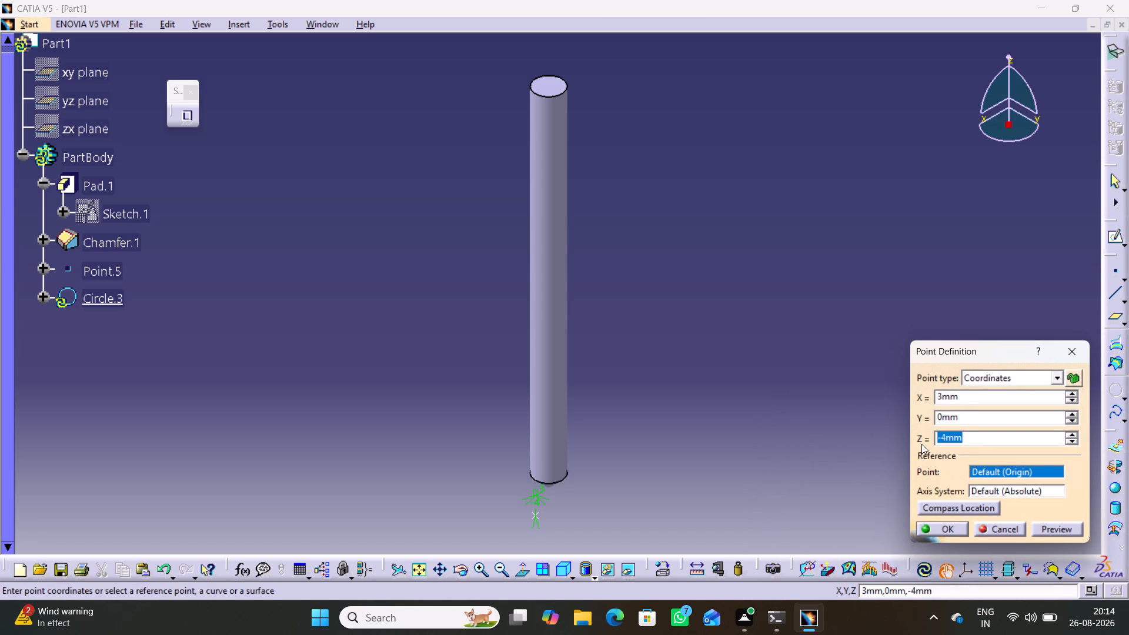
key("0")
left_click(866, 310)
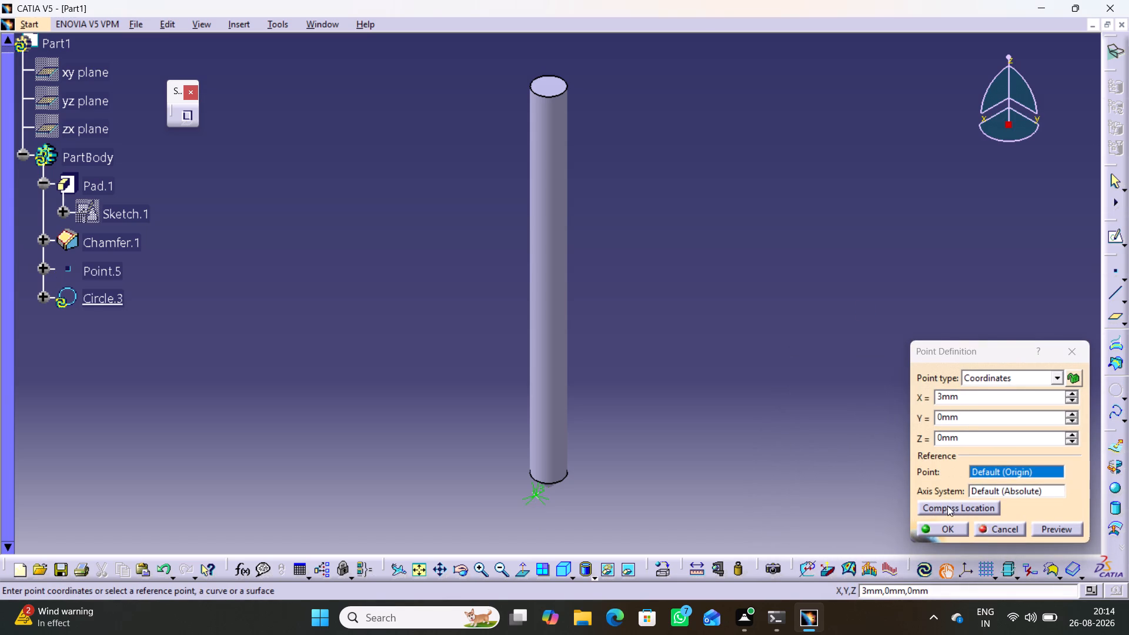
left_click(948, 529)
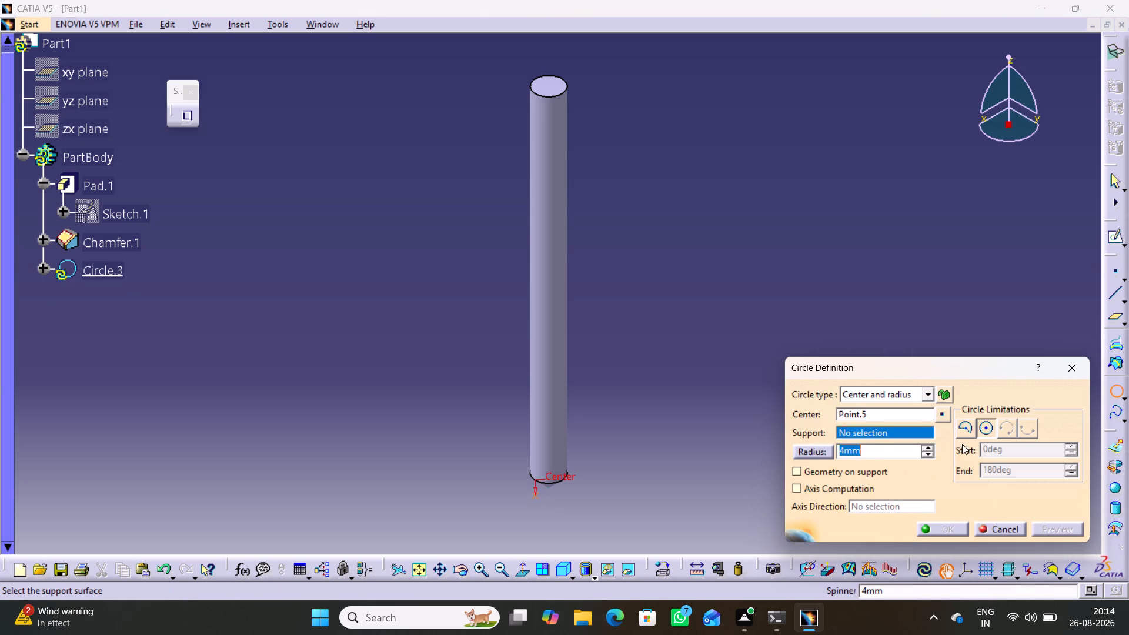
right_click(869, 432)
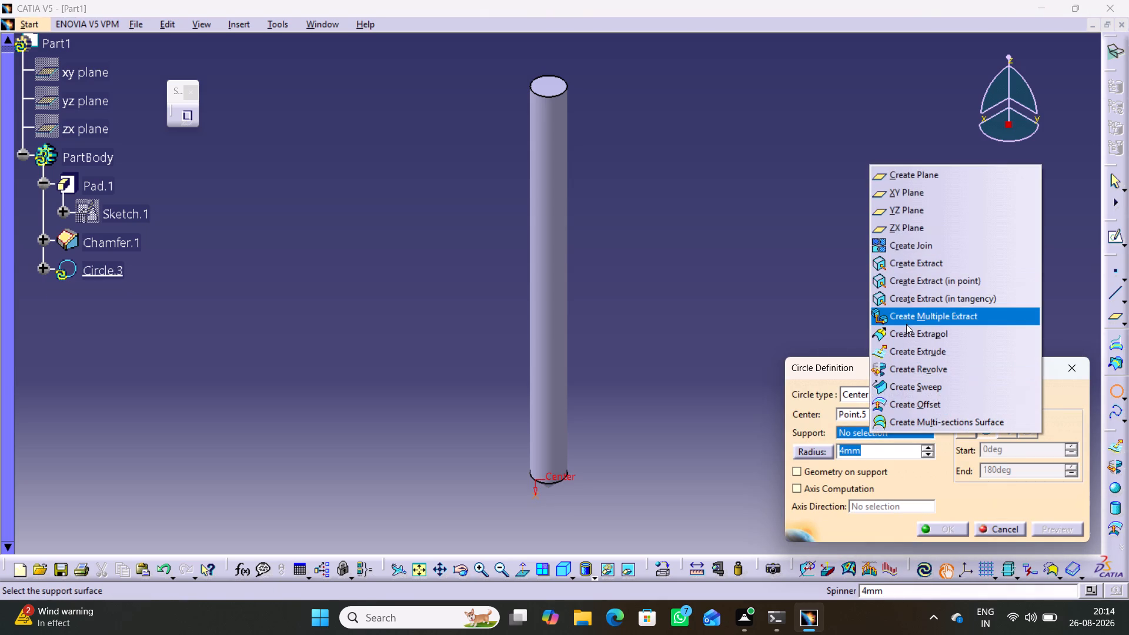
left_click(783, 294)
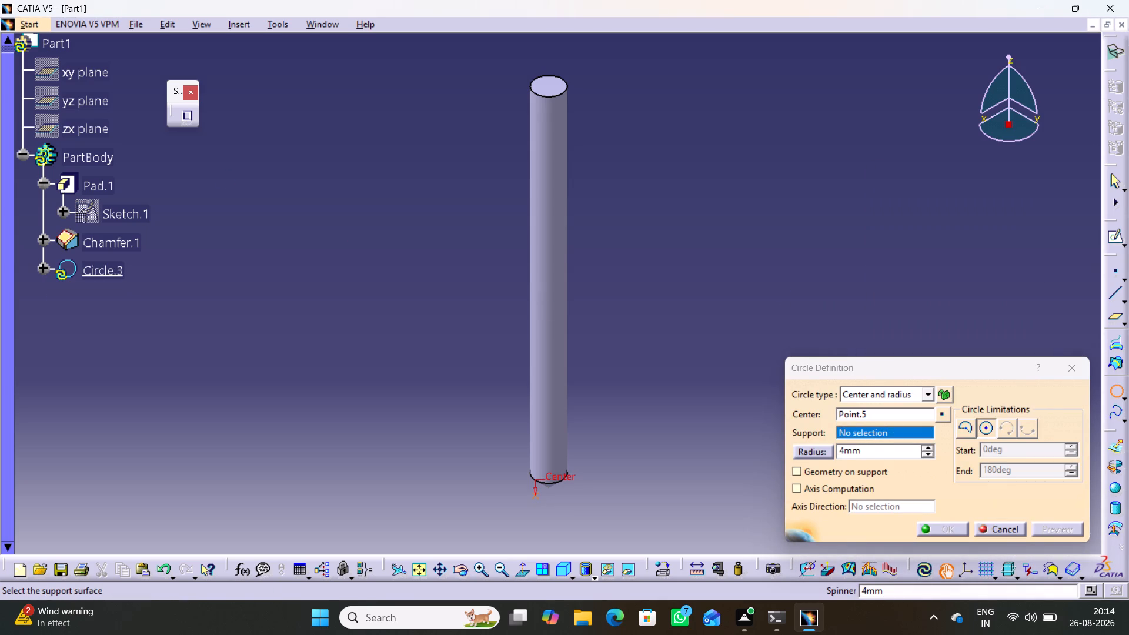
left_click(72, 126)
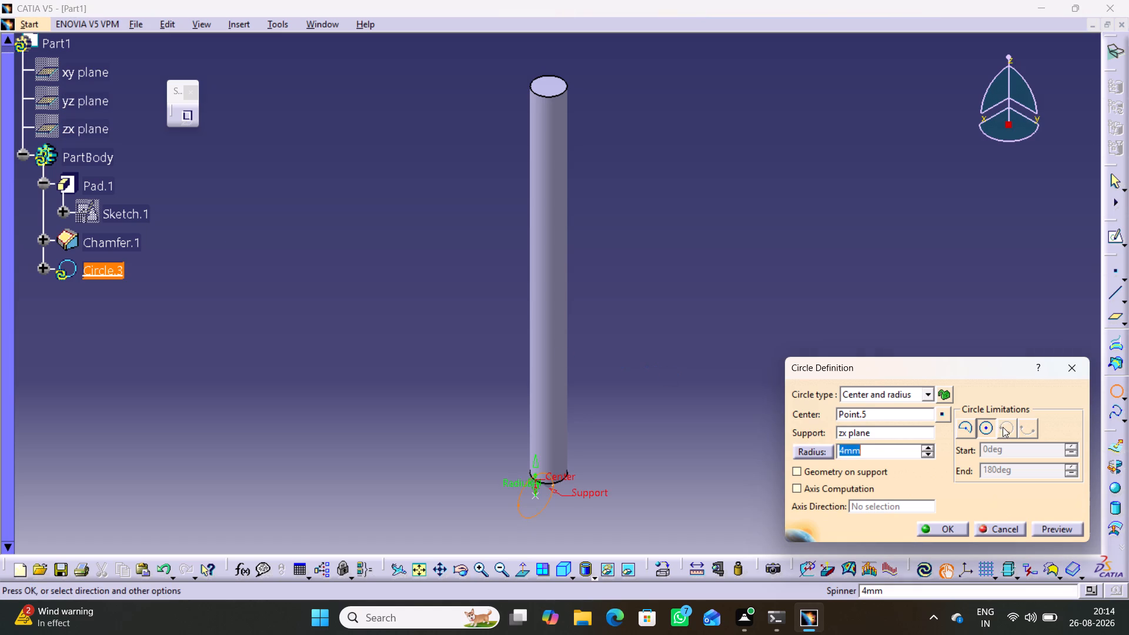
left_click(990, 425)
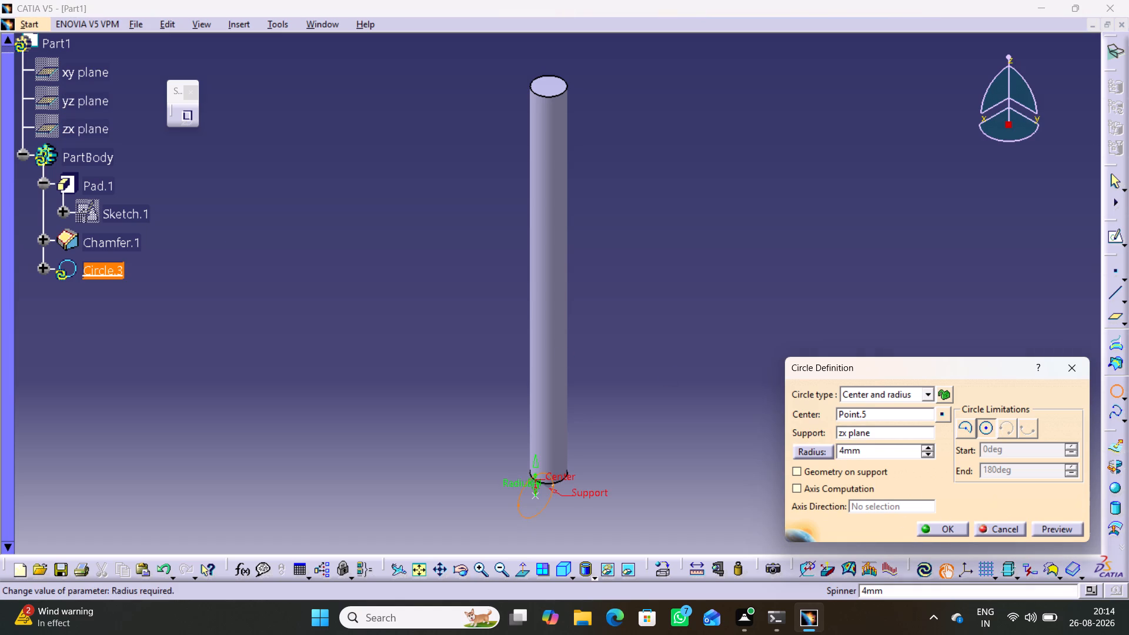
left_click_drag(867, 452, 834, 450)
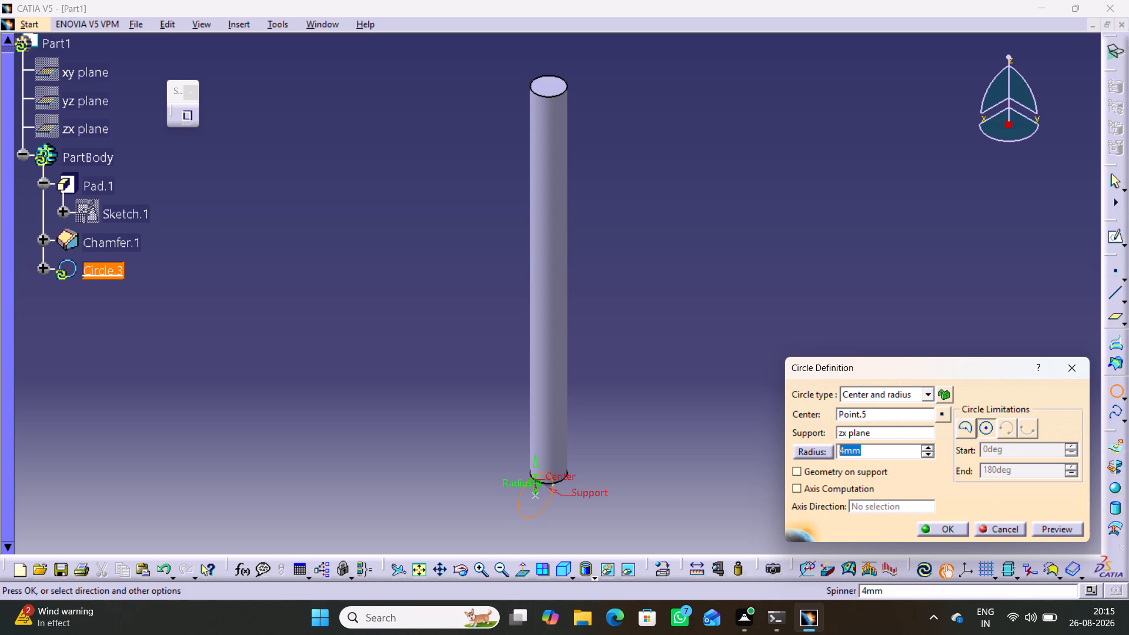
left_click(946, 529)
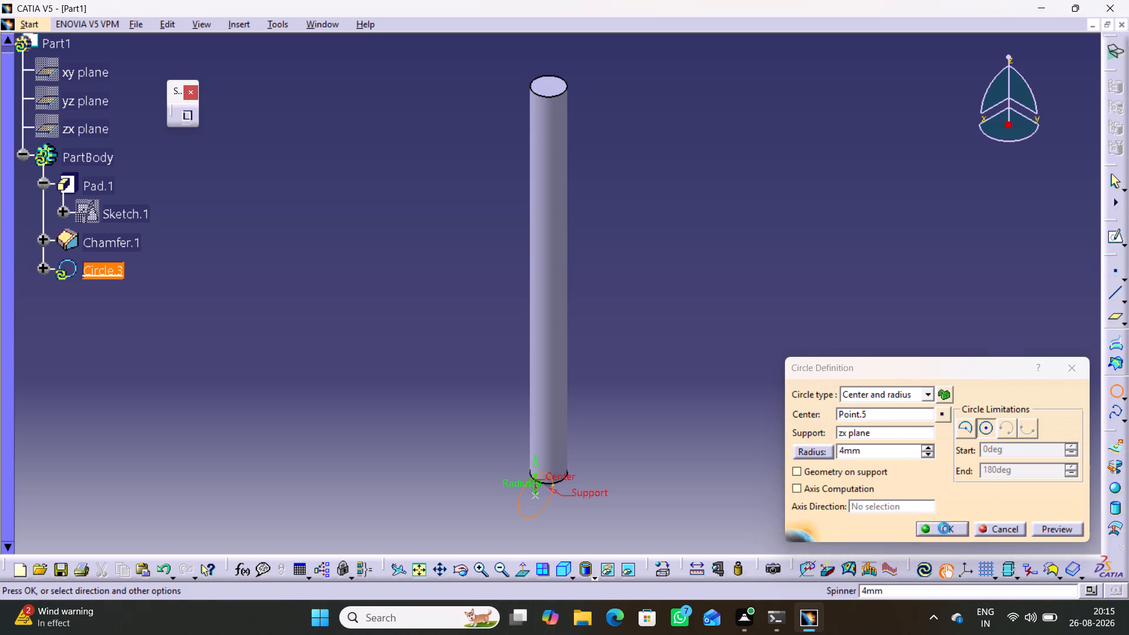
left_click(659, 422)
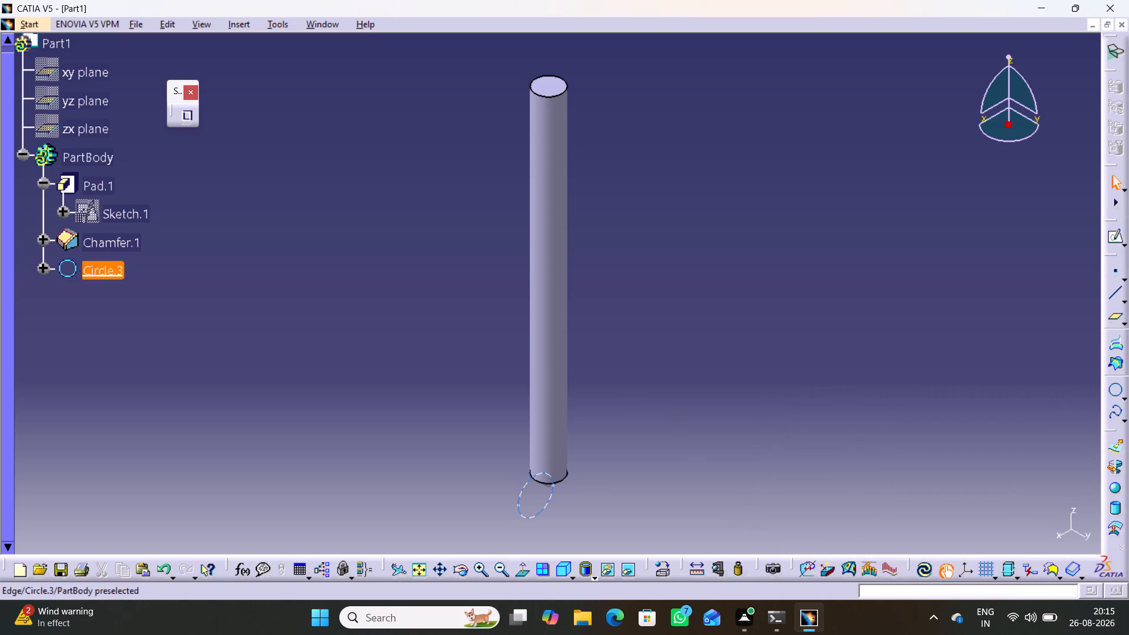
Start a Helix with command text c:helix, using a new starting point at X 3, Y 0, Z 0 mm and the Z axis.
left_click(563, 570)
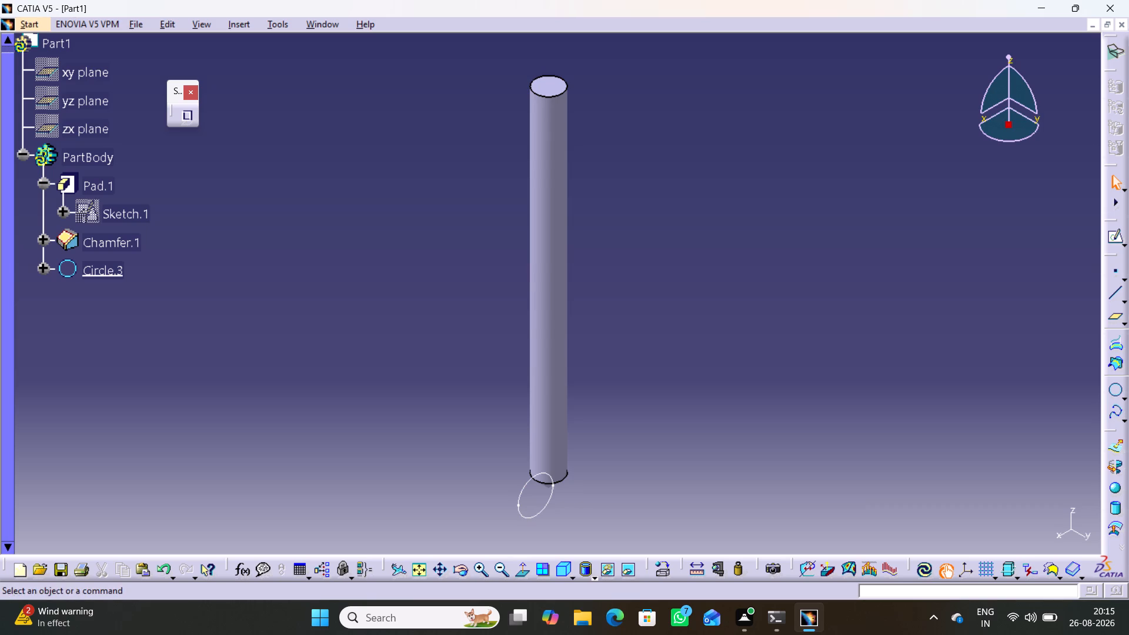
left_click(899, 589)
key("c")
type(":helix")
key("Return")
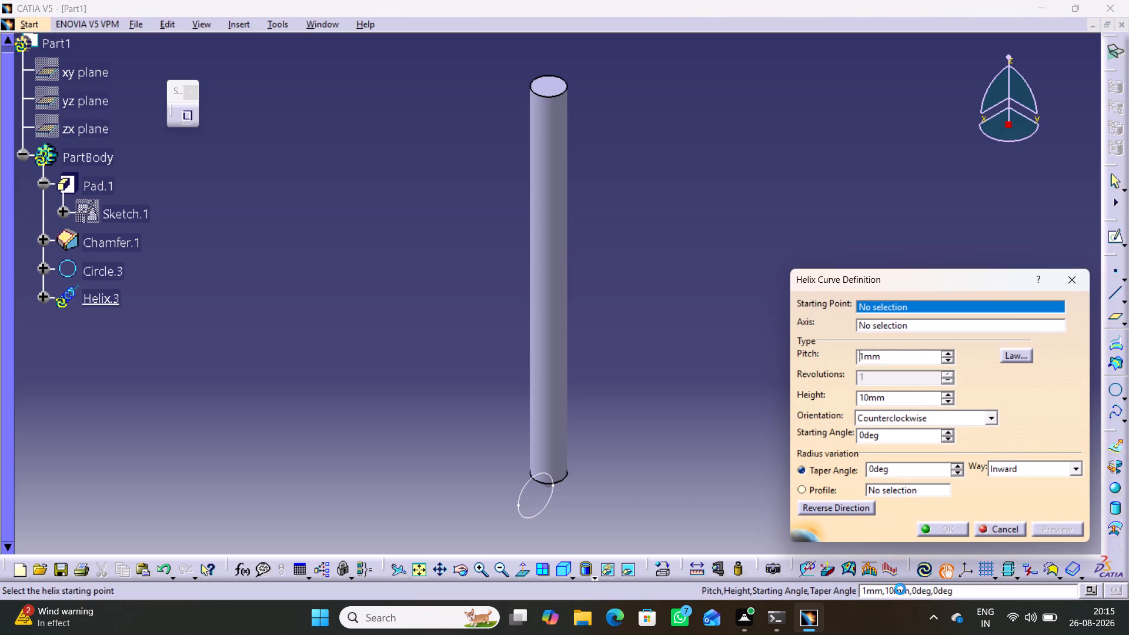
right_click(879, 309)
left_click(896, 320)
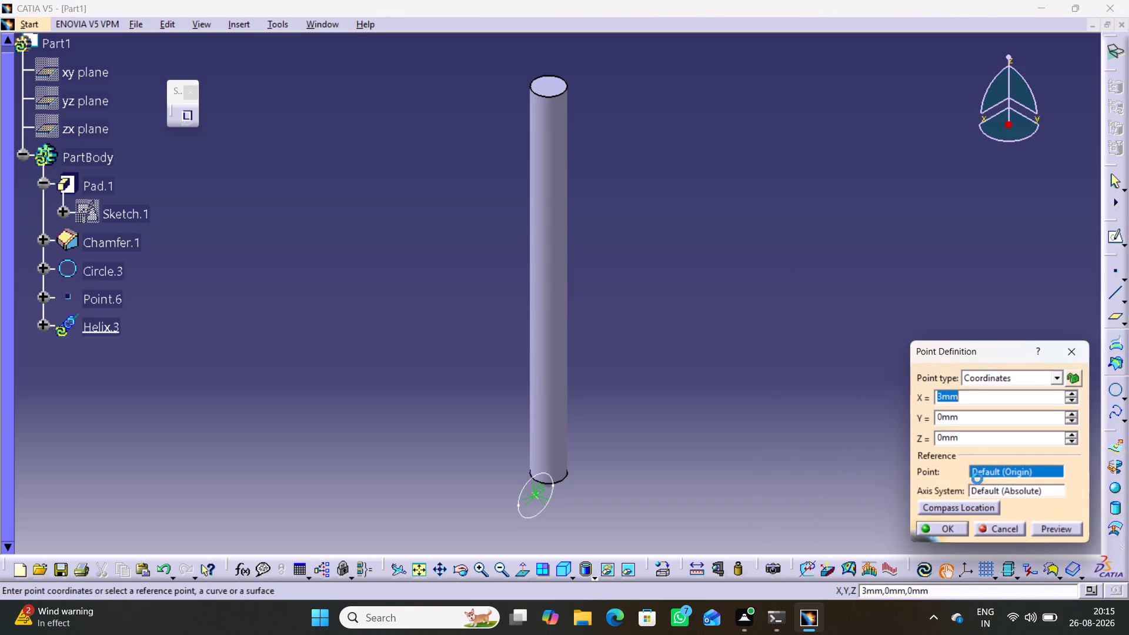
left_click(937, 531)
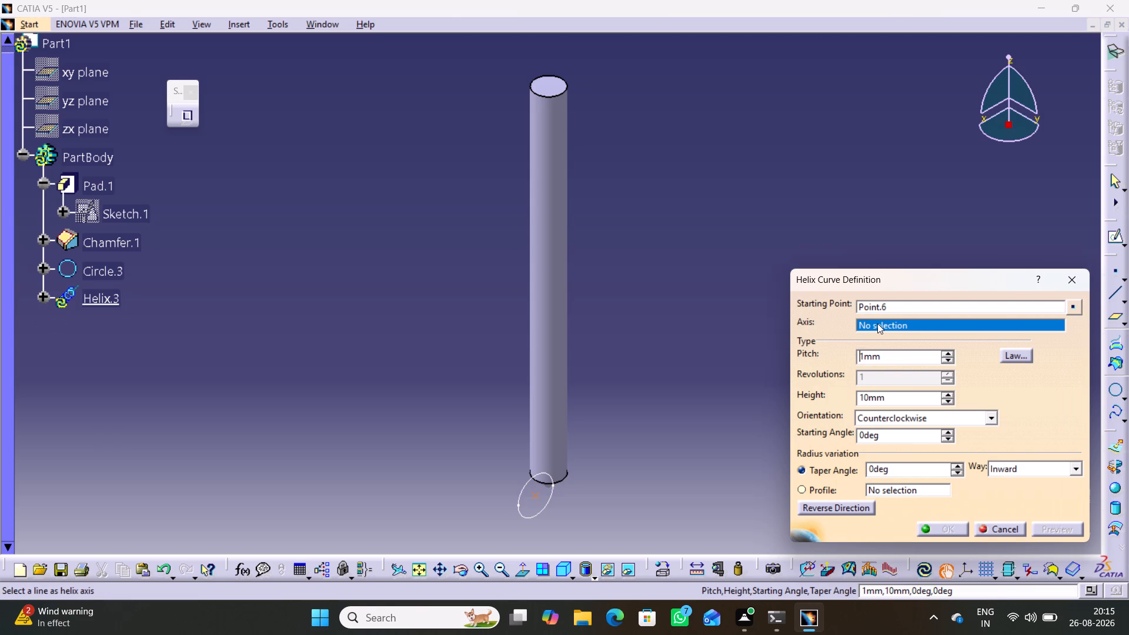
right_click(877, 323)
left_click(906, 382)
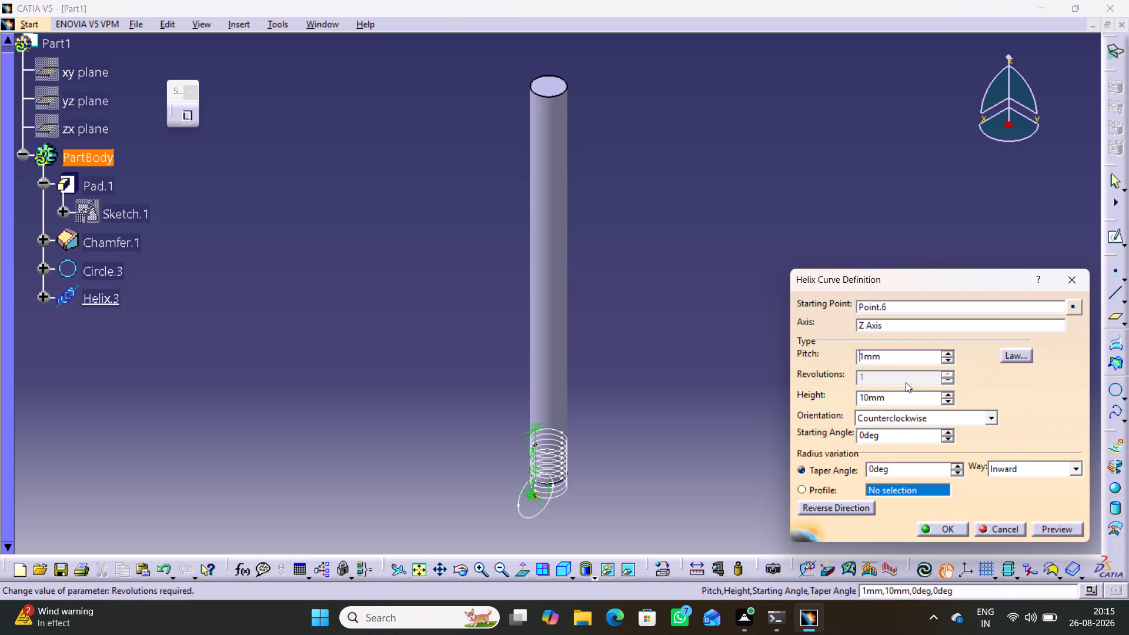
Set the helix pitch to 25 mm and height to 60 mm, and create the curve.
left_click_drag(881, 354, 846, 353)
type("25")
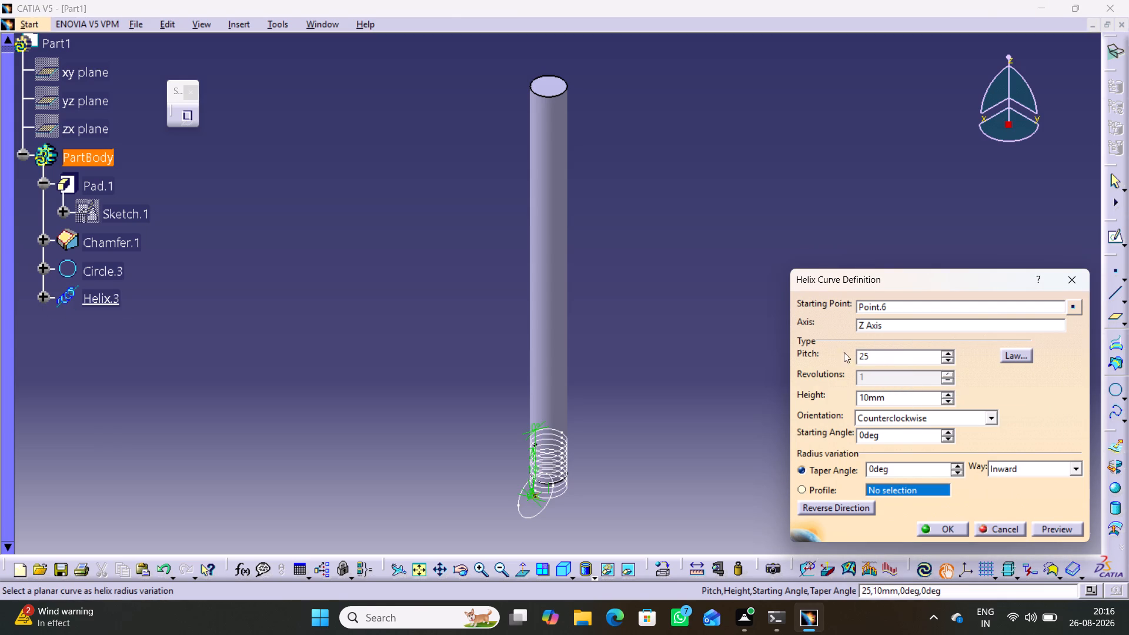
left_click(634, 355)
left_click_drag(894, 398, 843, 390)
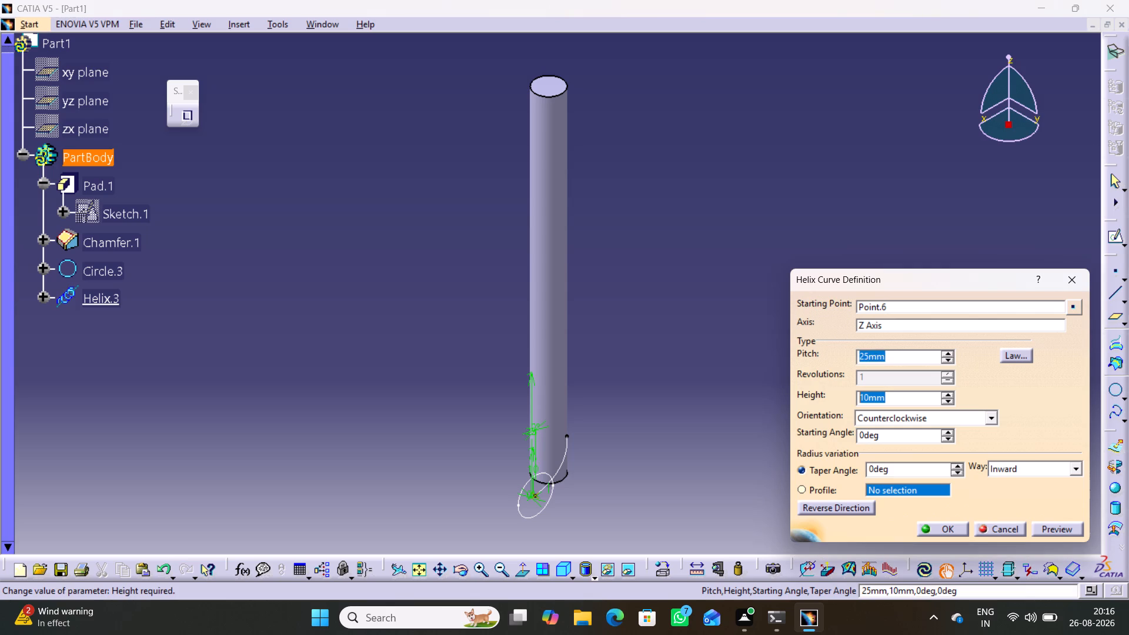
left_click_drag(843, 390, 830, 390)
type("60")
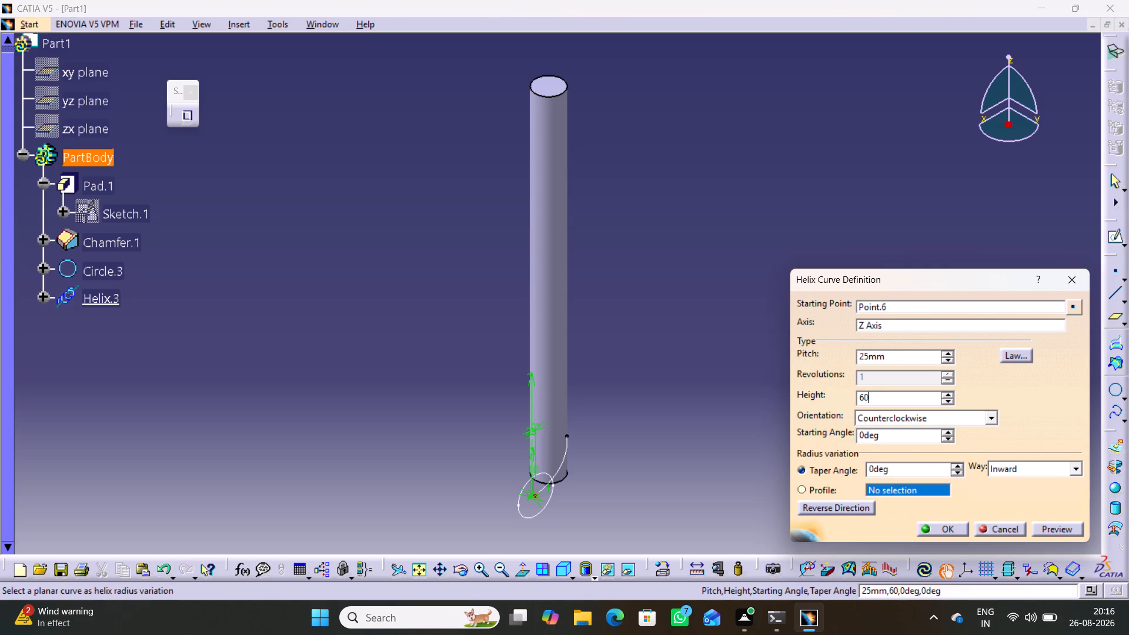
key("Return")
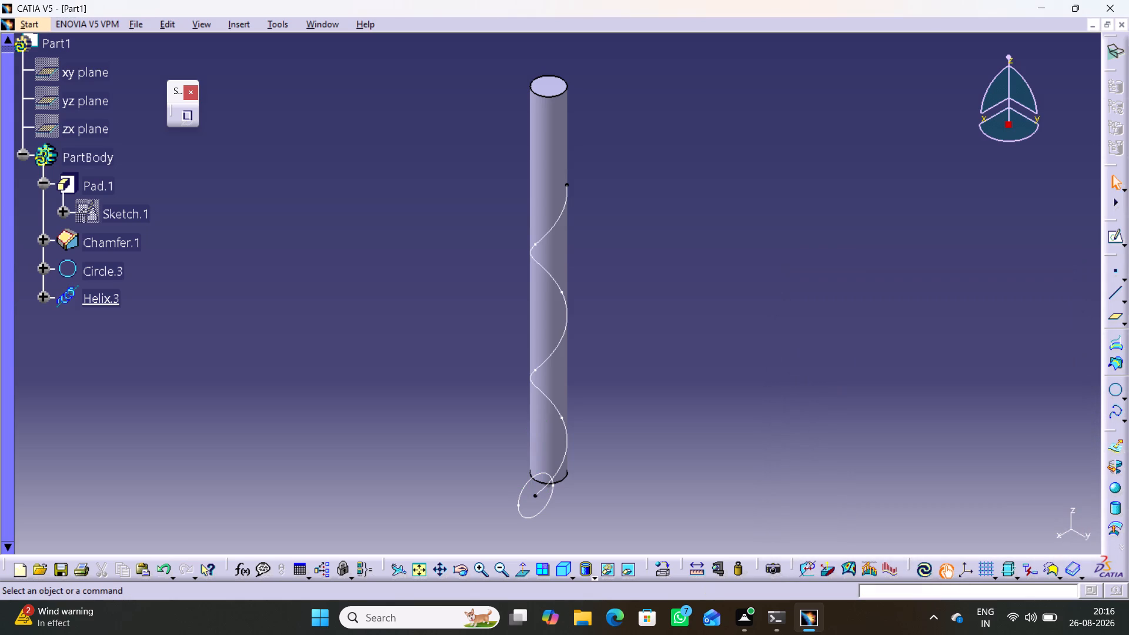
left_click(684, 240)
Examine the helix along the cylinder and the circle's orientation at its starting point from several angles.
middle_click_drag(683, 349, 671, 292)
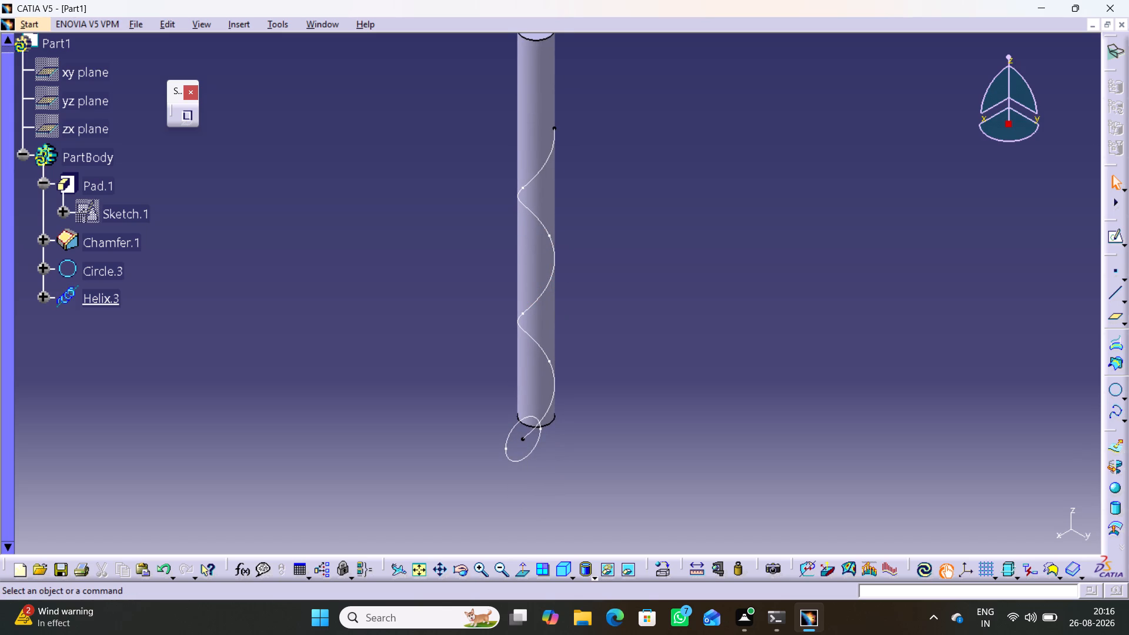
middle_click_drag(505, 492, 616, 433)
right_click_drag(505, 492, 616, 433)
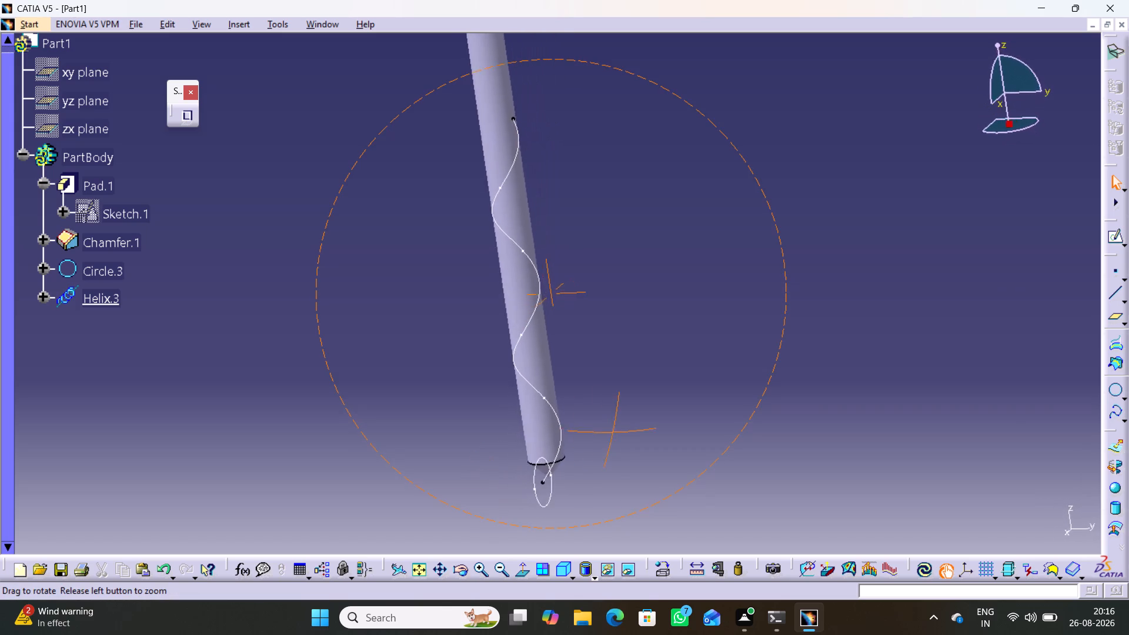
middle_click_drag(616, 433, 476, 482)
right_click_drag(616, 433, 476, 482)
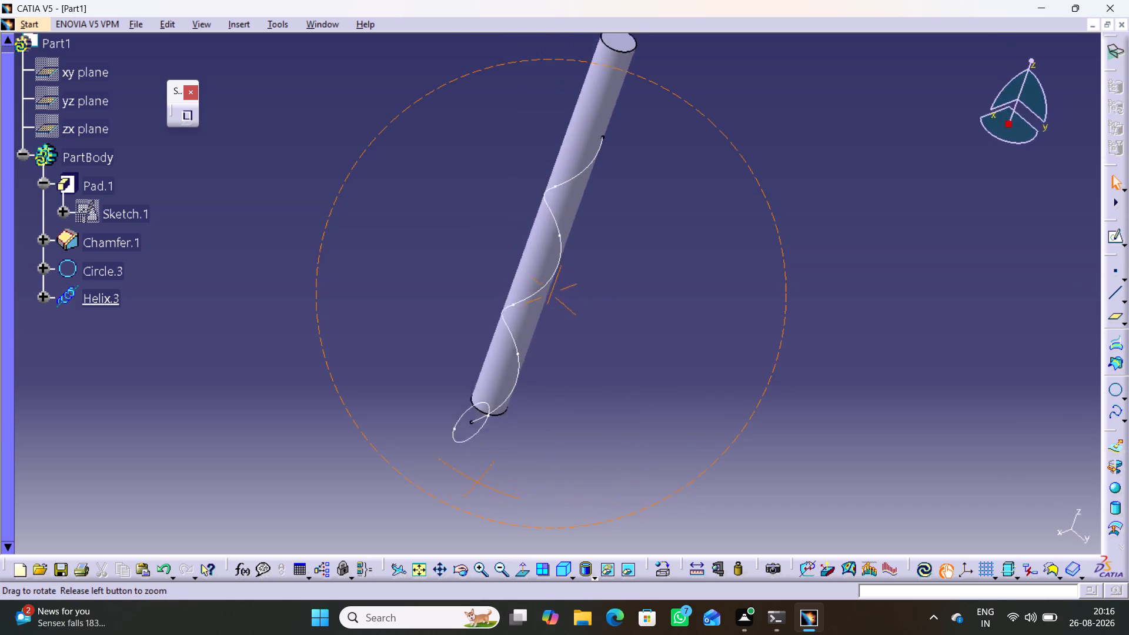
middle_click_drag(476, 482, 449, 504)
right_click_drag(476, 482, 449, 504)
middle_click_drag(584, 422, 423, 405)
right_click_drag(584, 422, 423, 405)
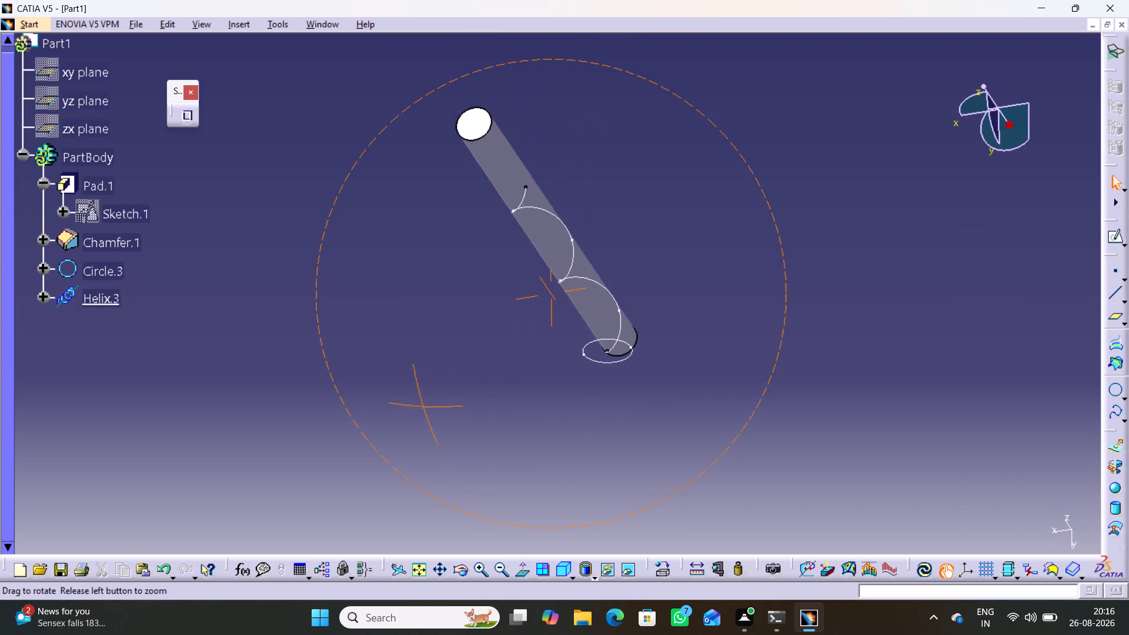
middle_click_drag(423, 405, 742, 387)
right_click_drag(423, 405, 742, 387)
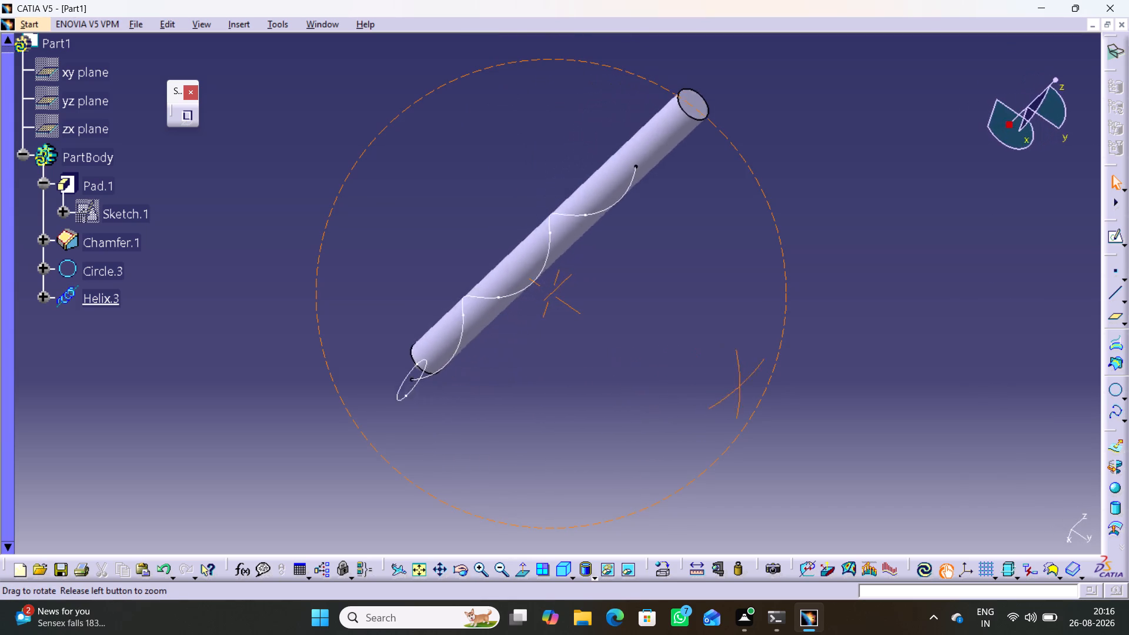
middle_click_drag(742, 387, 594, 320)
right_click_drag(742, 387, 594, 320)
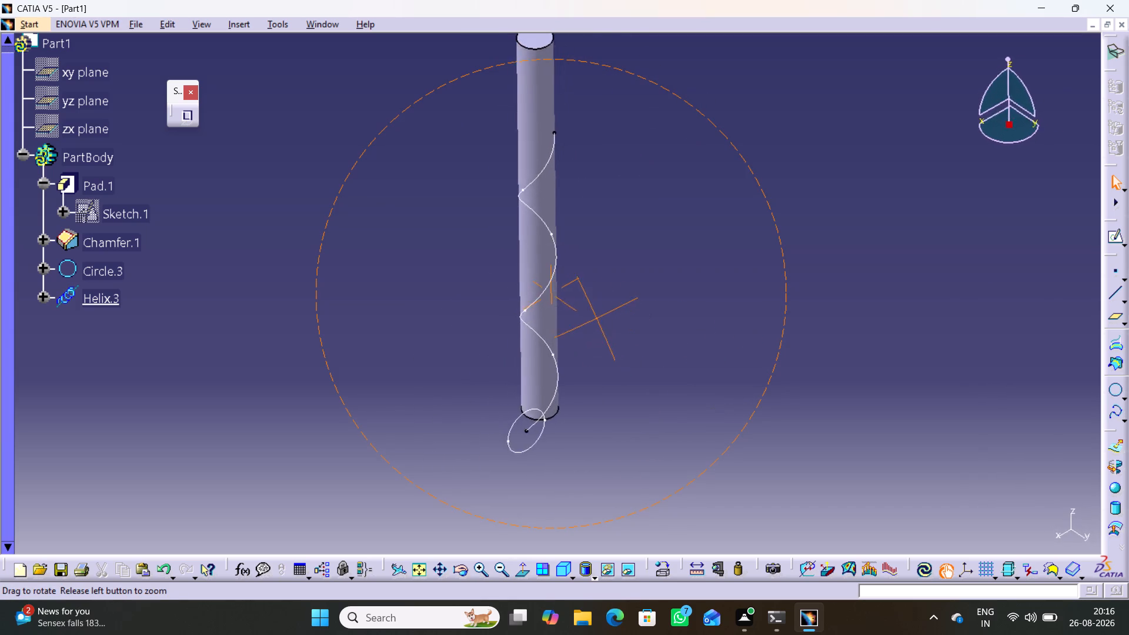
middle_click_drag(594, 320, 653, 304)
right_click_drag(594, 320, 653, 304)
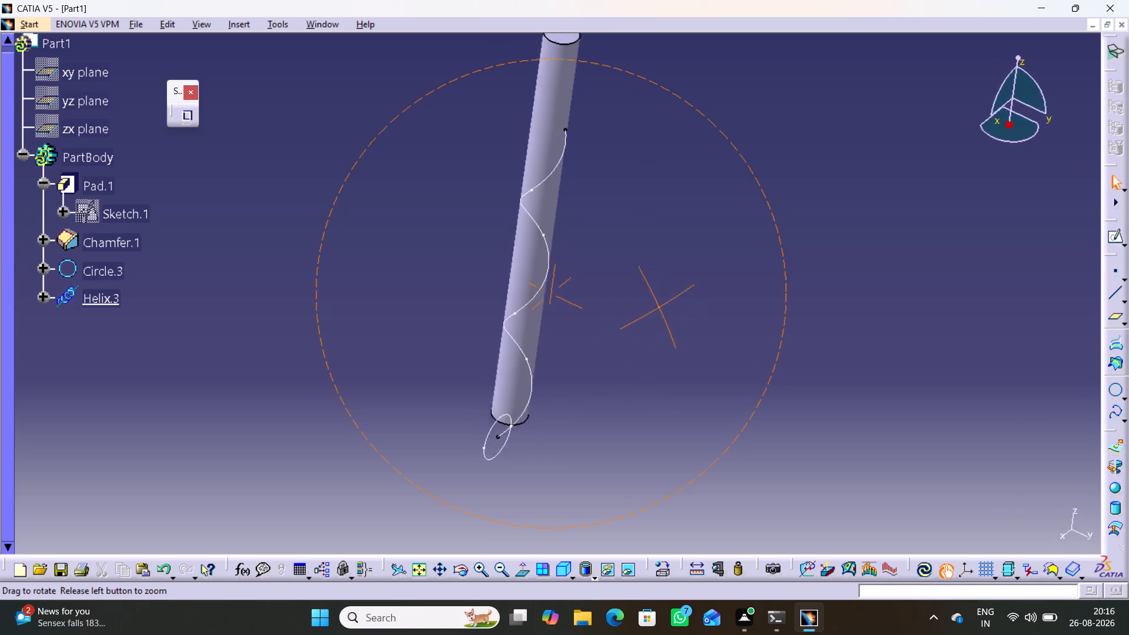
middle_click_drag(653, 304, 693, 256)
right_click_drag(653, 304, 693, 256)
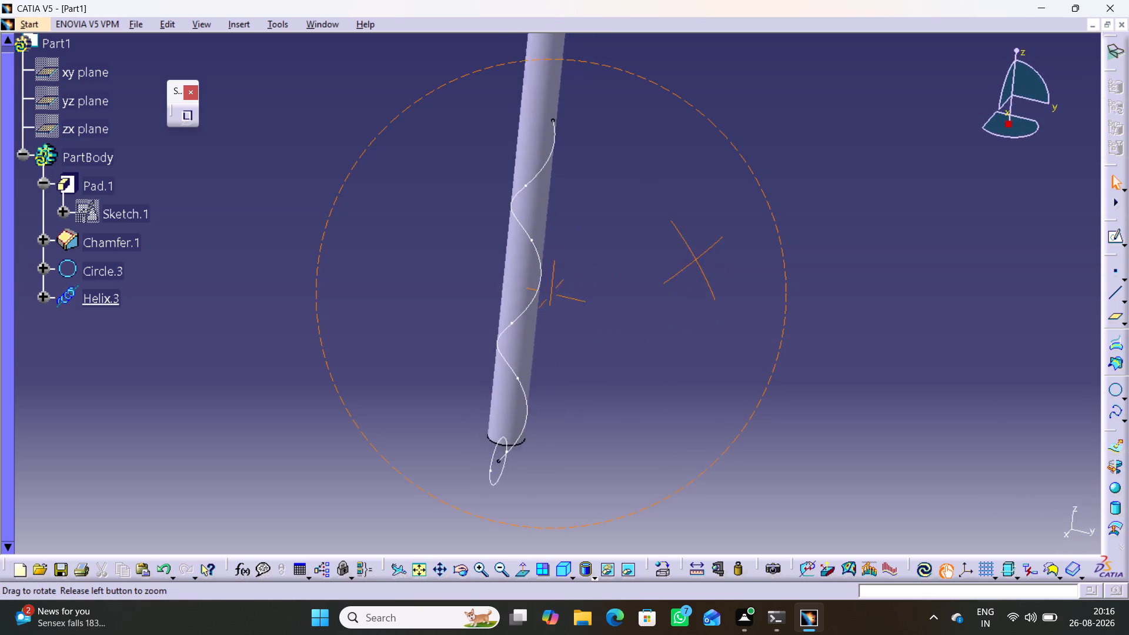
middle_click_drag(693, 256, 665, 288)
right_click_drag(693, 256, 665, 288)
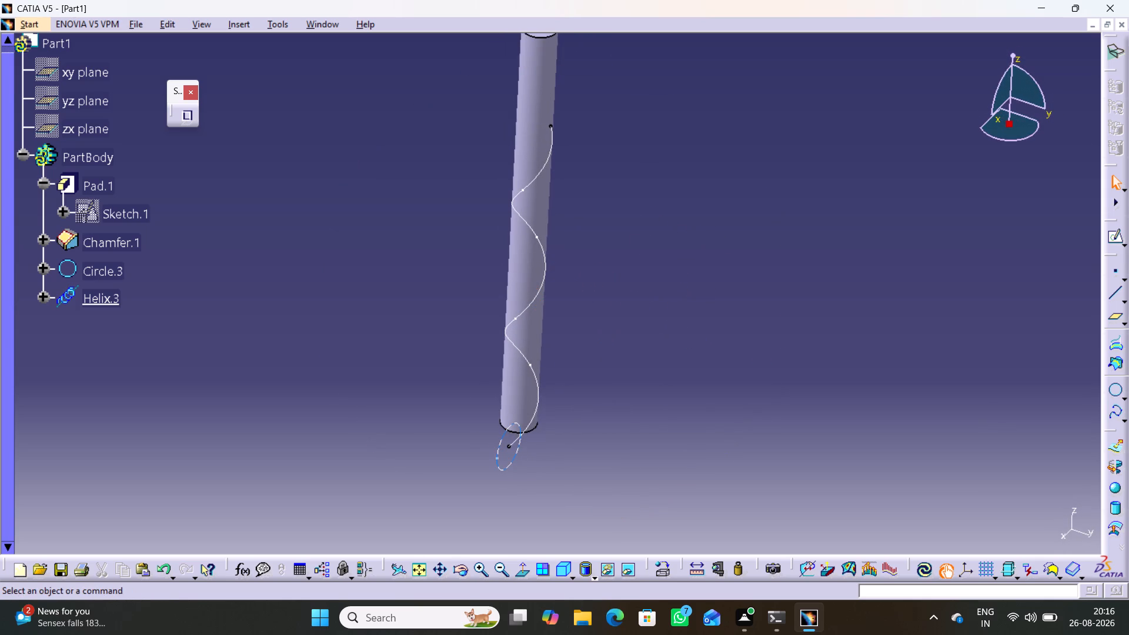
Change the support of the 4 mm radius circle to the yz plane.
right_click(500, 440)
left_click(514, 480)
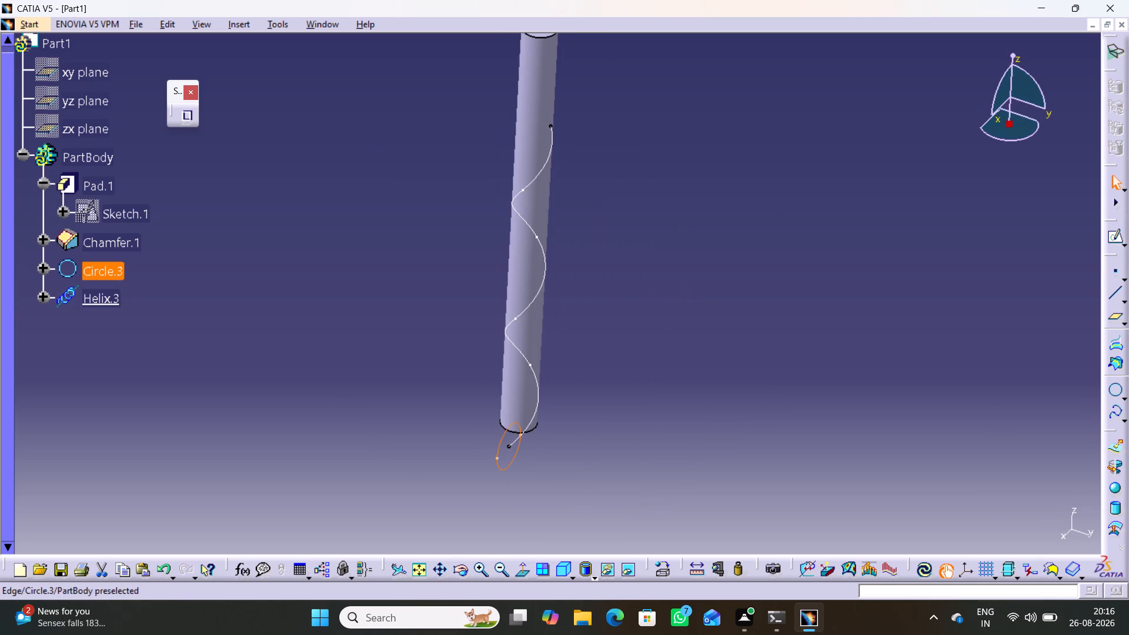
double_click(498, 442)
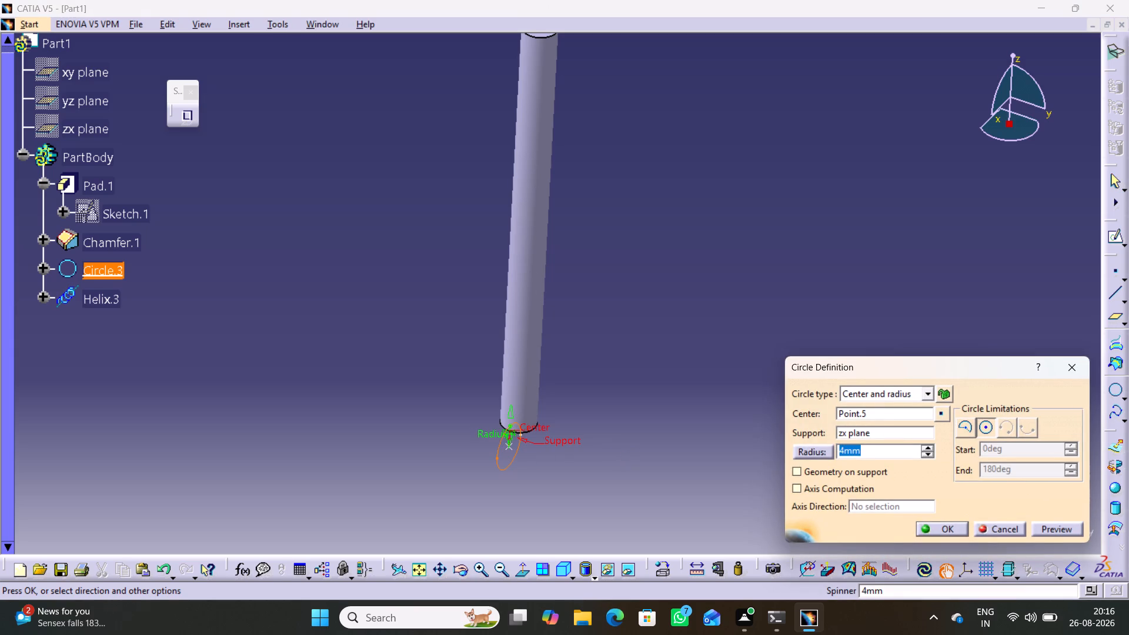
right_click(869, 433)
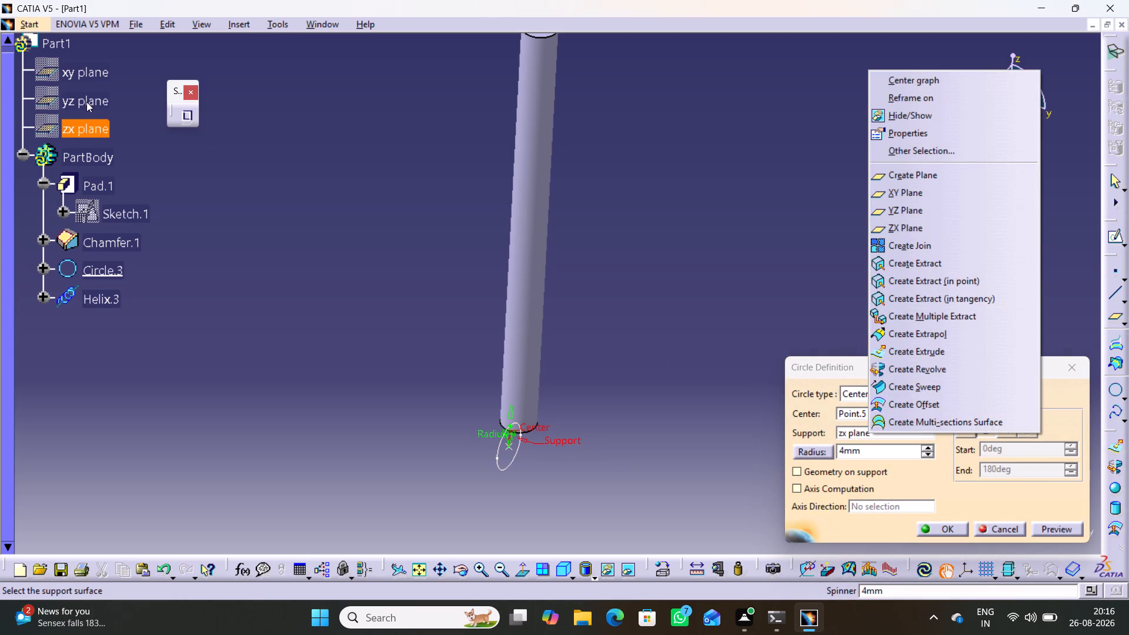
left_click(86, 102)
left_click(334, 269)
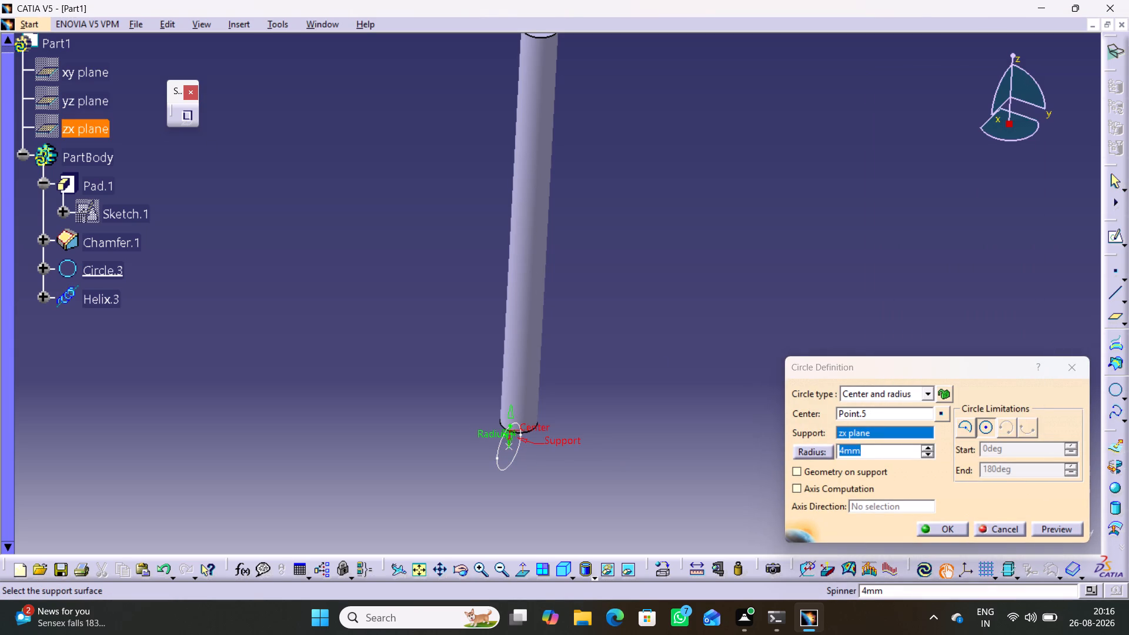
left_click(89, 104)
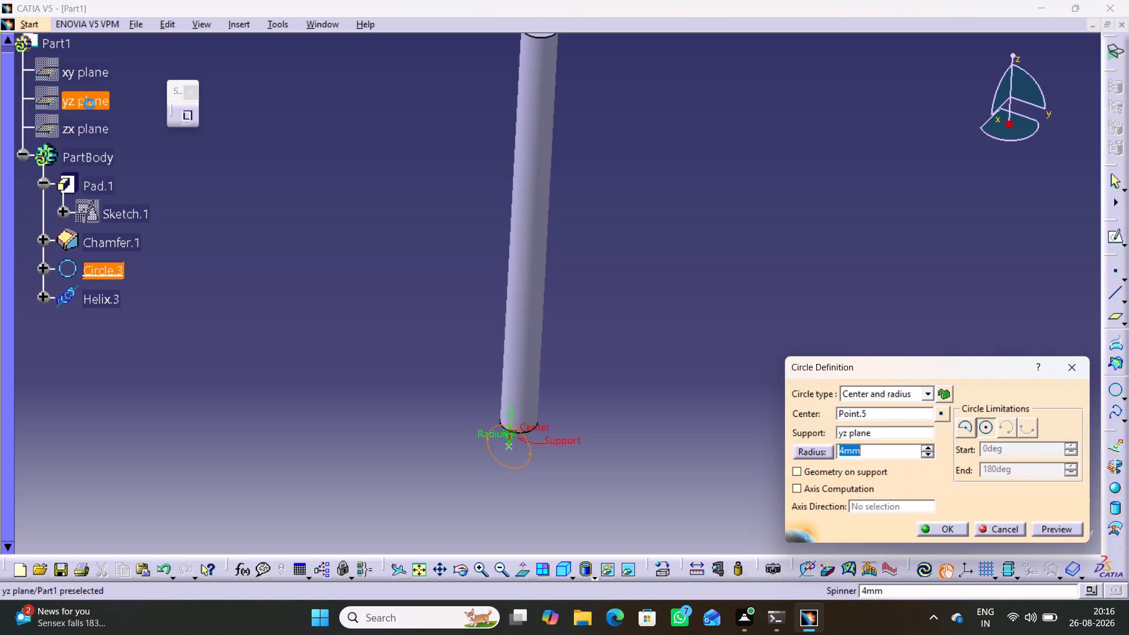
left_click(622, 353)
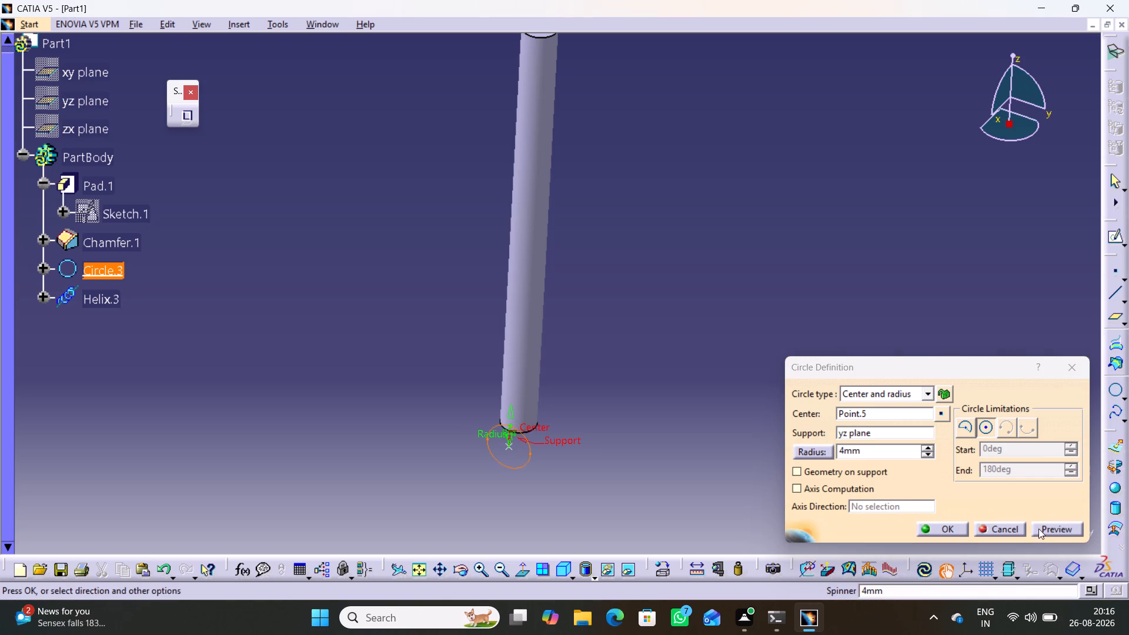
left_click(1044, 528)
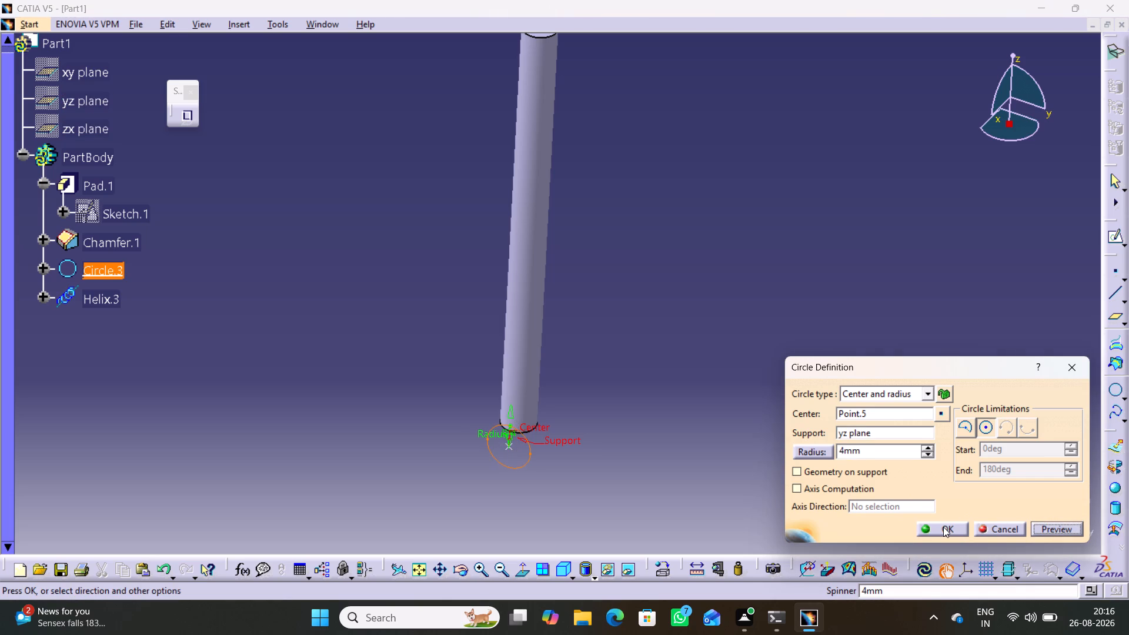
left_click(943, 527)
left_click(672, 397)
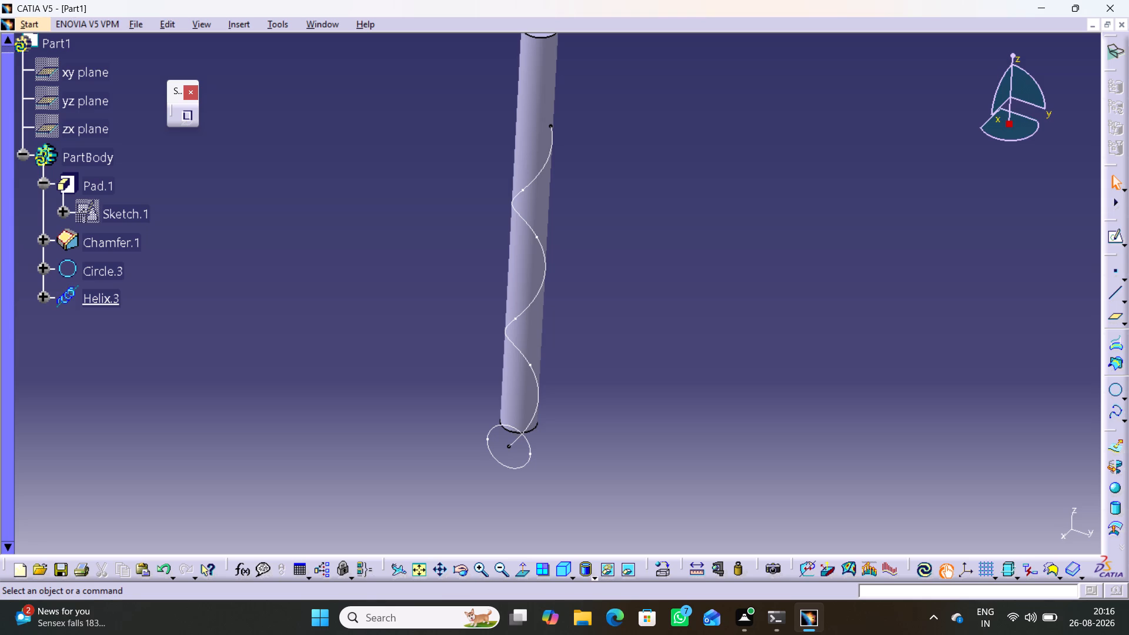
Switch the part to the Part Design workbench.
middle_click_drag(567, 499, 530, 477)
right_click_drag(530, 477, 531, 468)
middle_click_drag(530, 477, 531, 468)
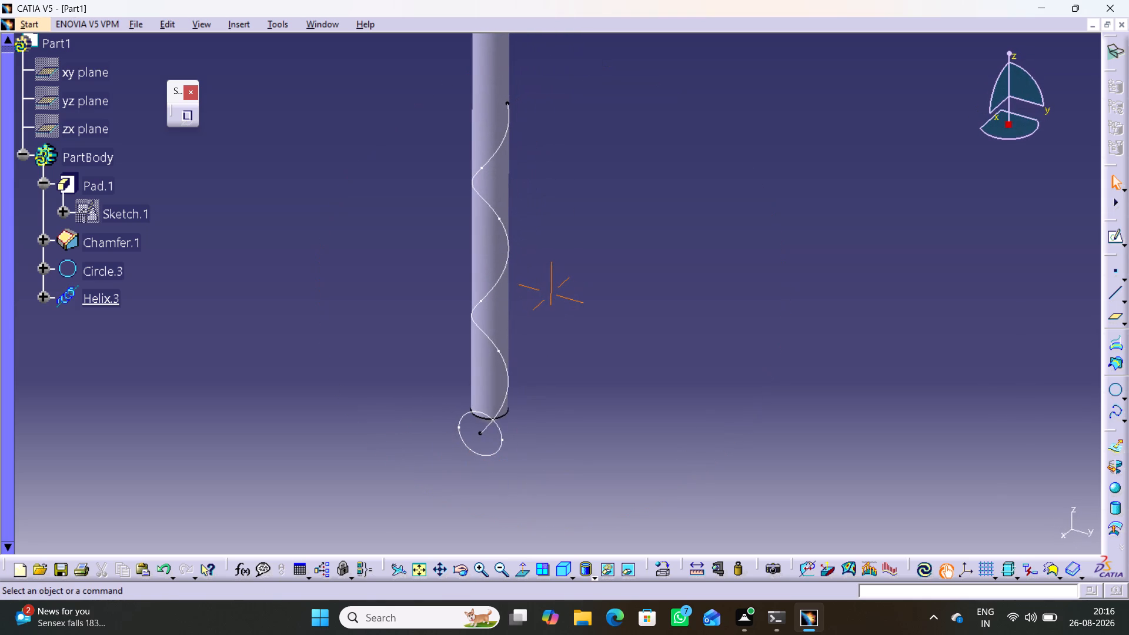
middle_click_drag(568, 325, 557, 367)
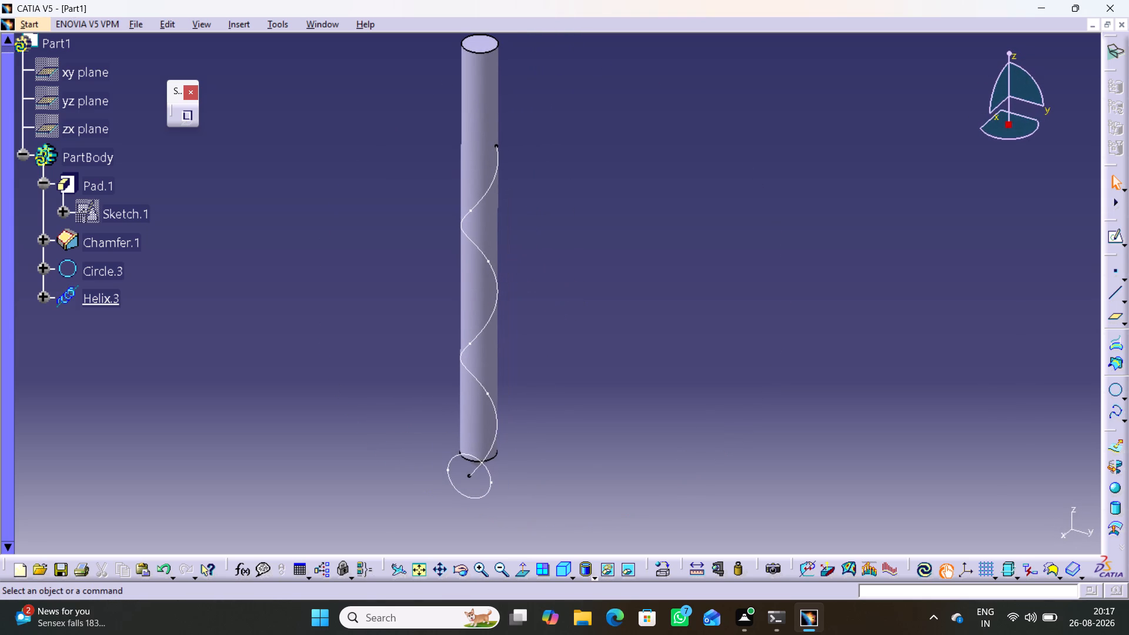
left_click(30, 20)
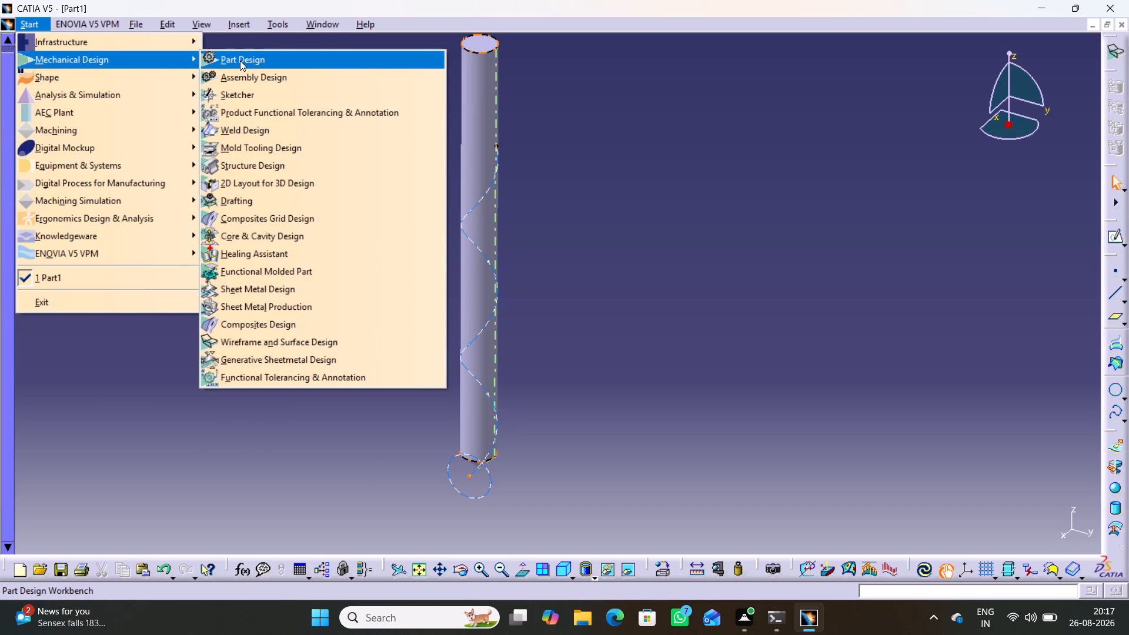
left_click(240, 61)
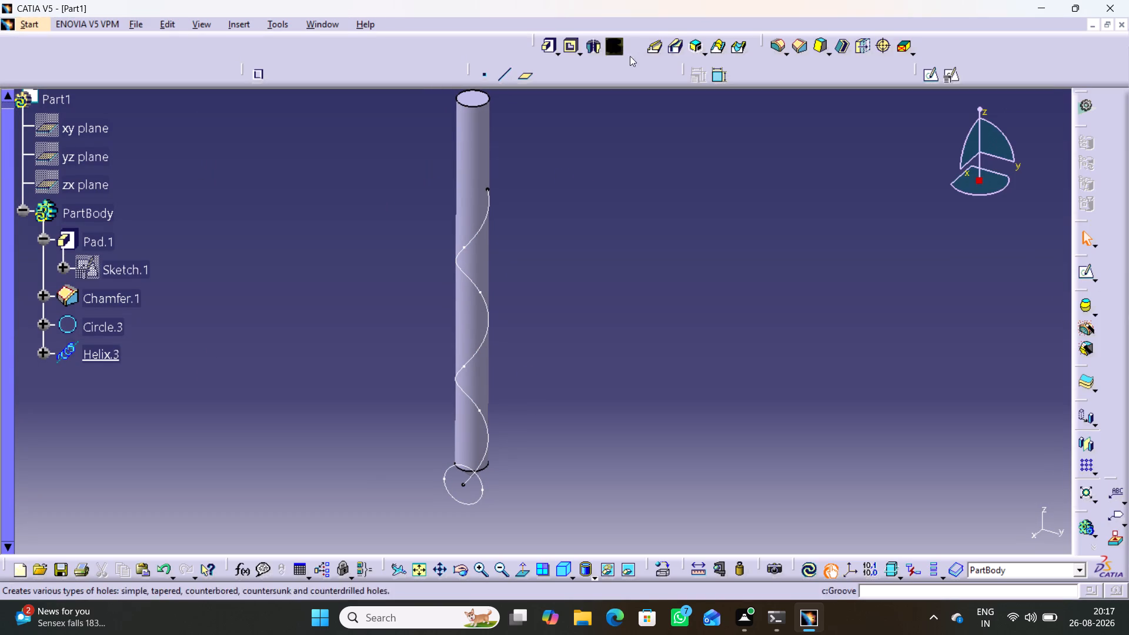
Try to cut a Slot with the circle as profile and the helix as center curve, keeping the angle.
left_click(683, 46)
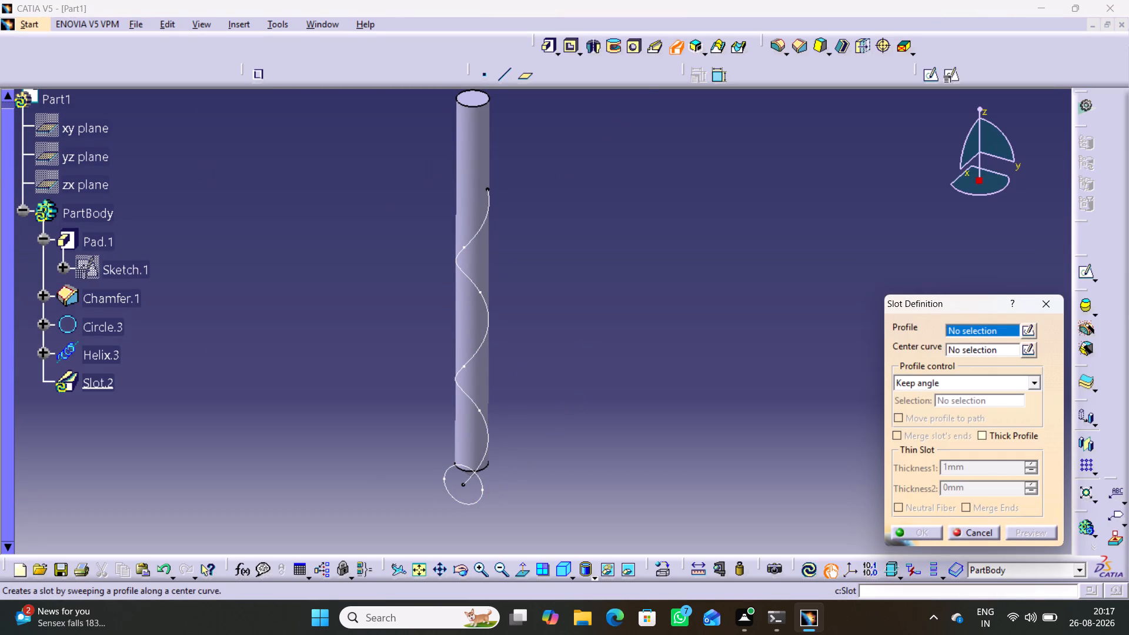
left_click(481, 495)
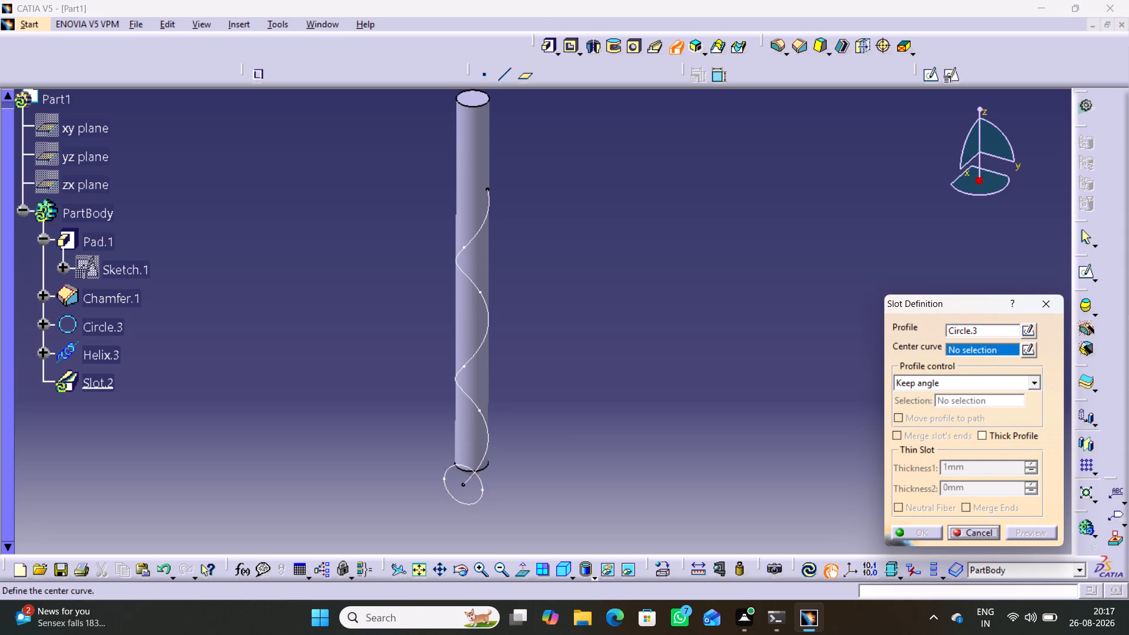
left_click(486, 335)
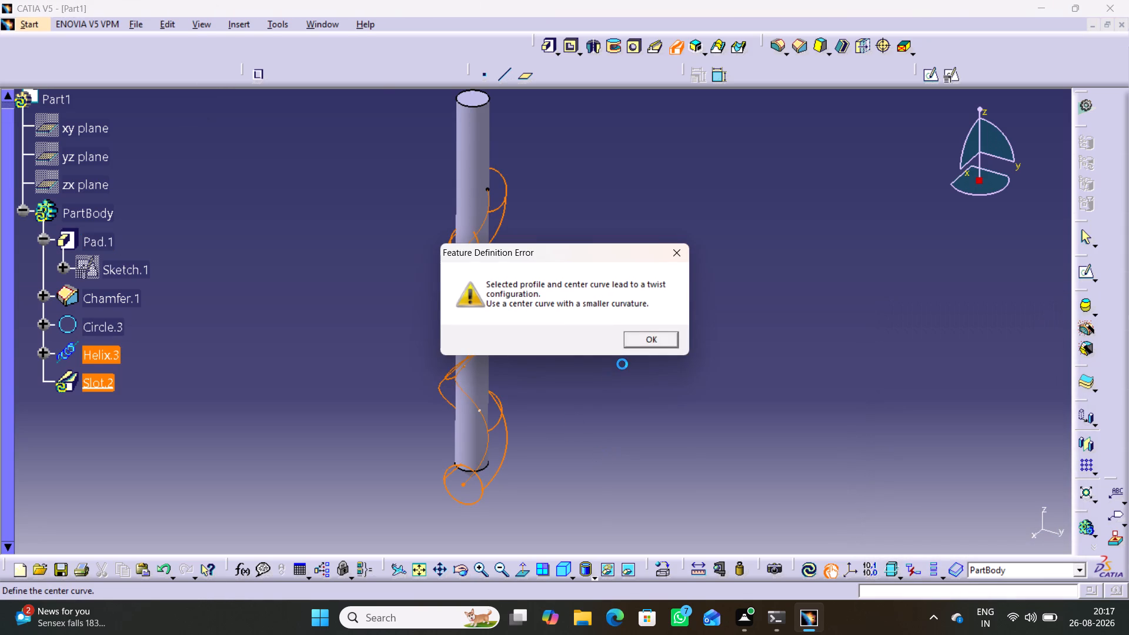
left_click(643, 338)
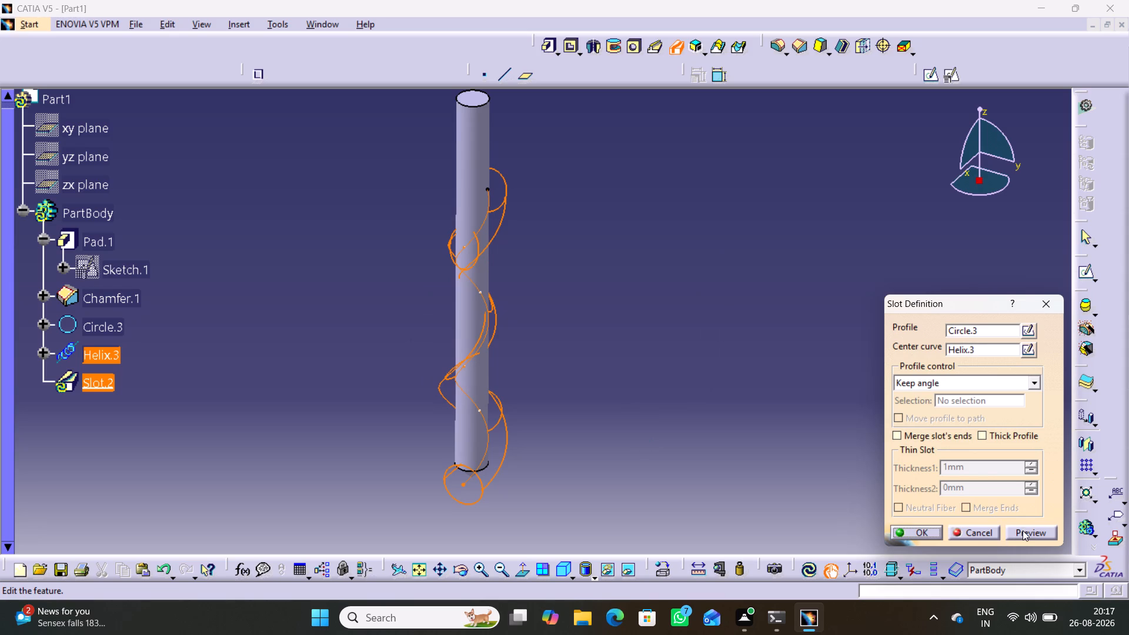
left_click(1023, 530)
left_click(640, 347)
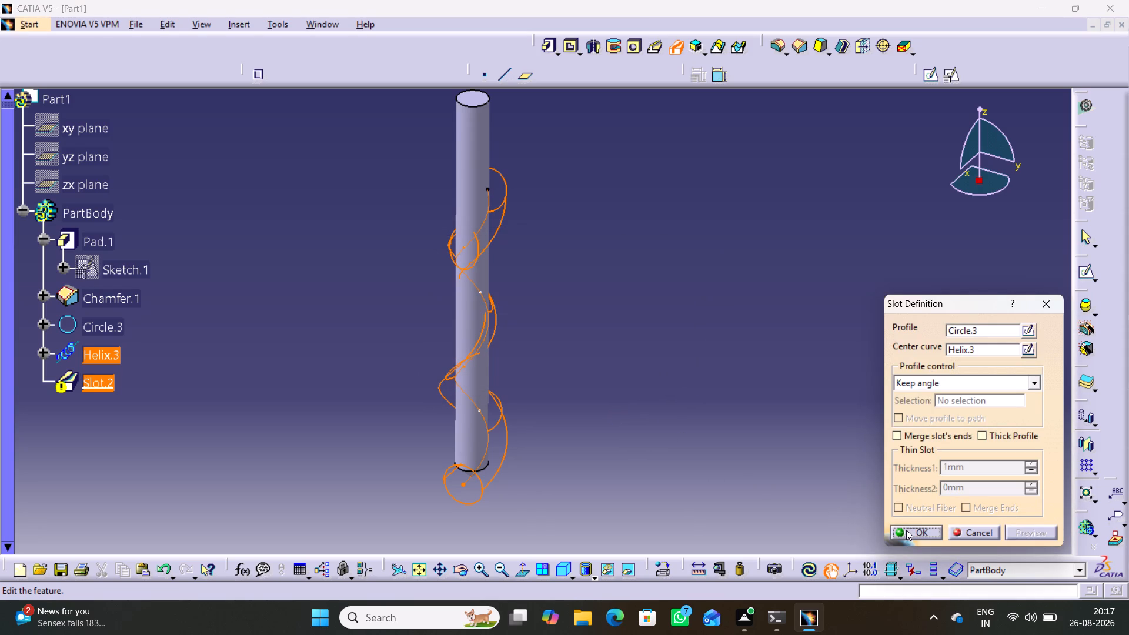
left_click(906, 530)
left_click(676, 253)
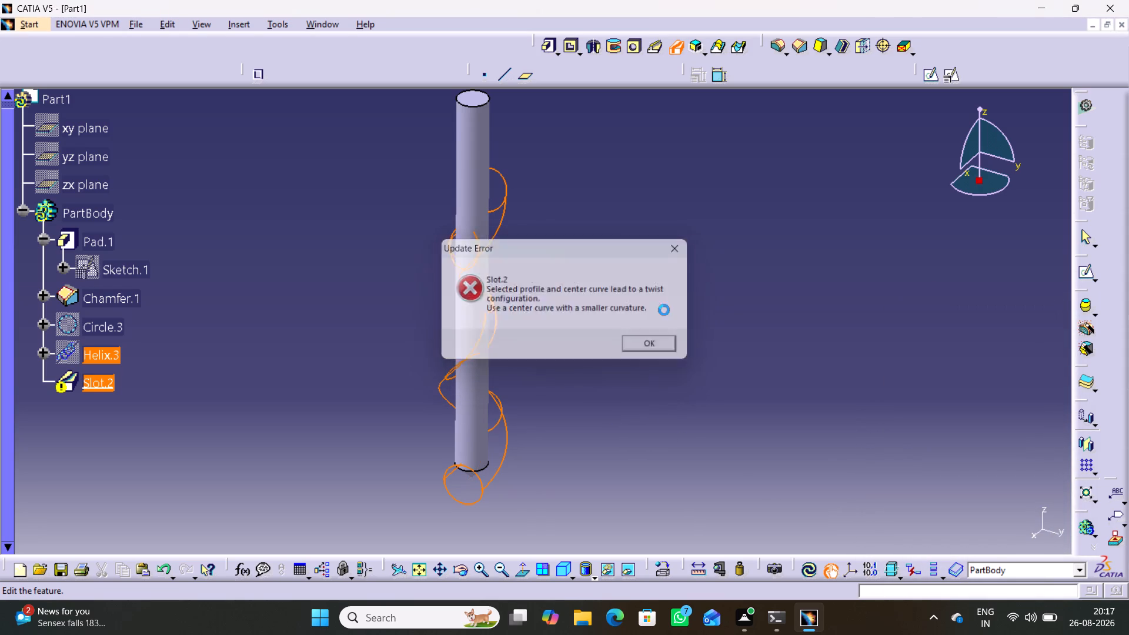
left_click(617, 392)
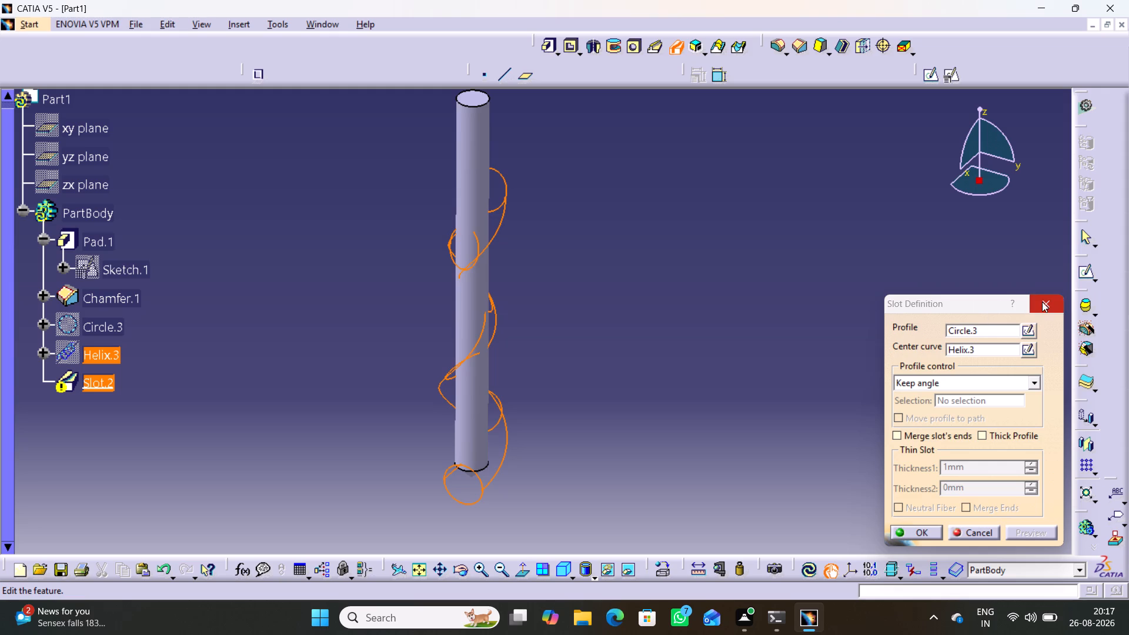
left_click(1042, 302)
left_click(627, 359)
Change the support of the 4 mm radius circle at the helix start to the zx plane.
middle_click_drag(621, 400, 543, 385)
right_click_drag(621, 399, 543, 385)
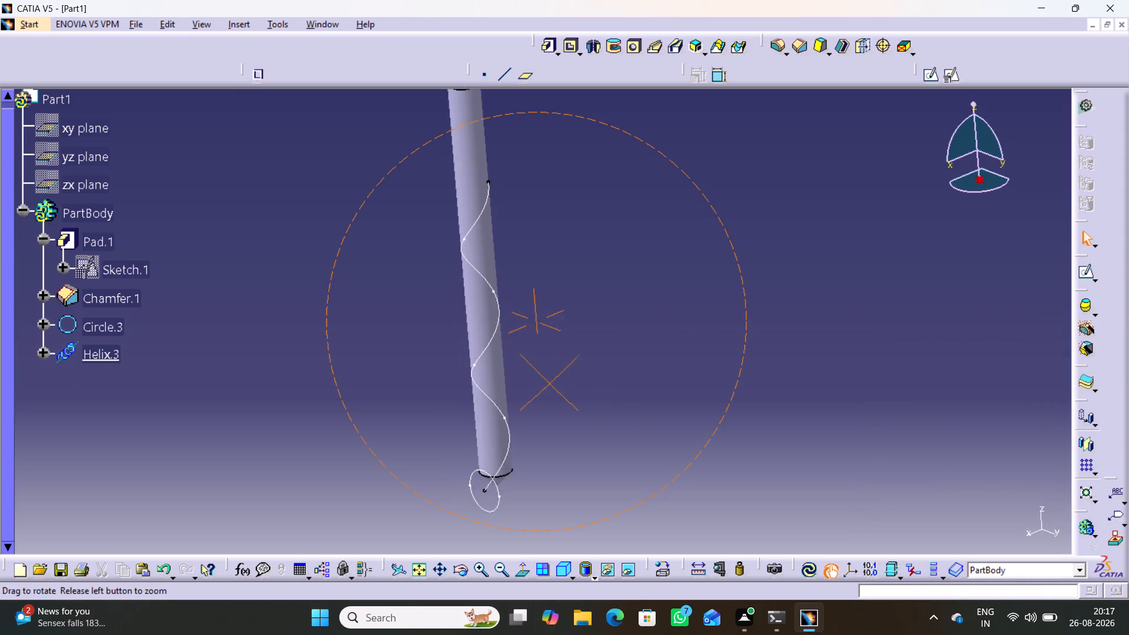
middle_click_drag(543, 385, 700, 409)
right_click_drag(543, 385, 700, 409)
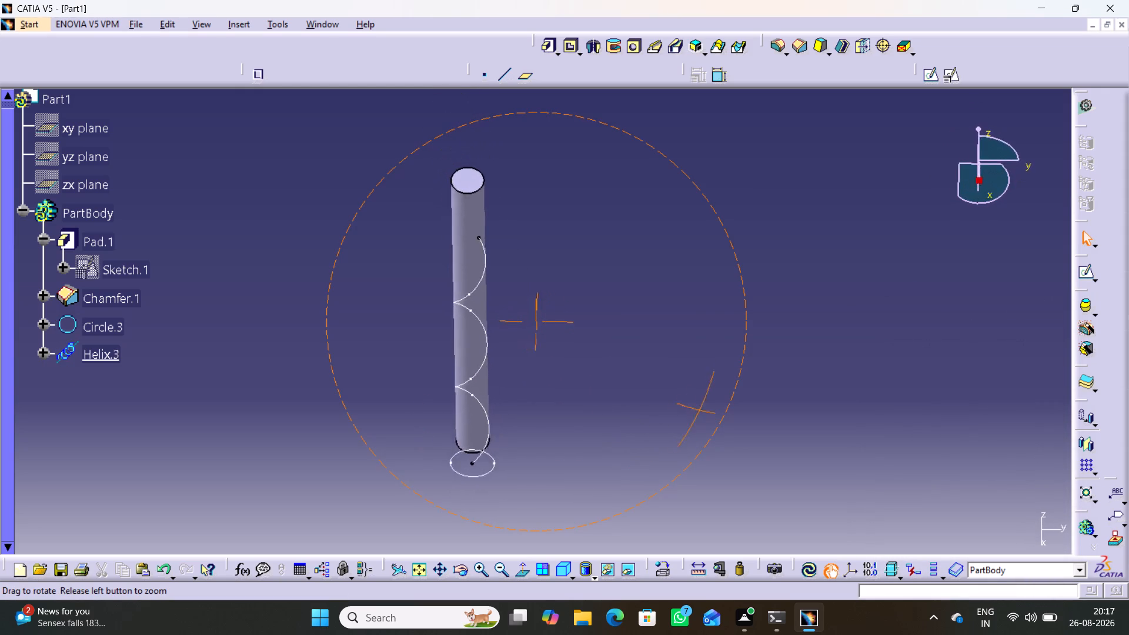
middle_click_drag(700, 409, 644, 412)
right_click_drag(700, 409, 644, 412)
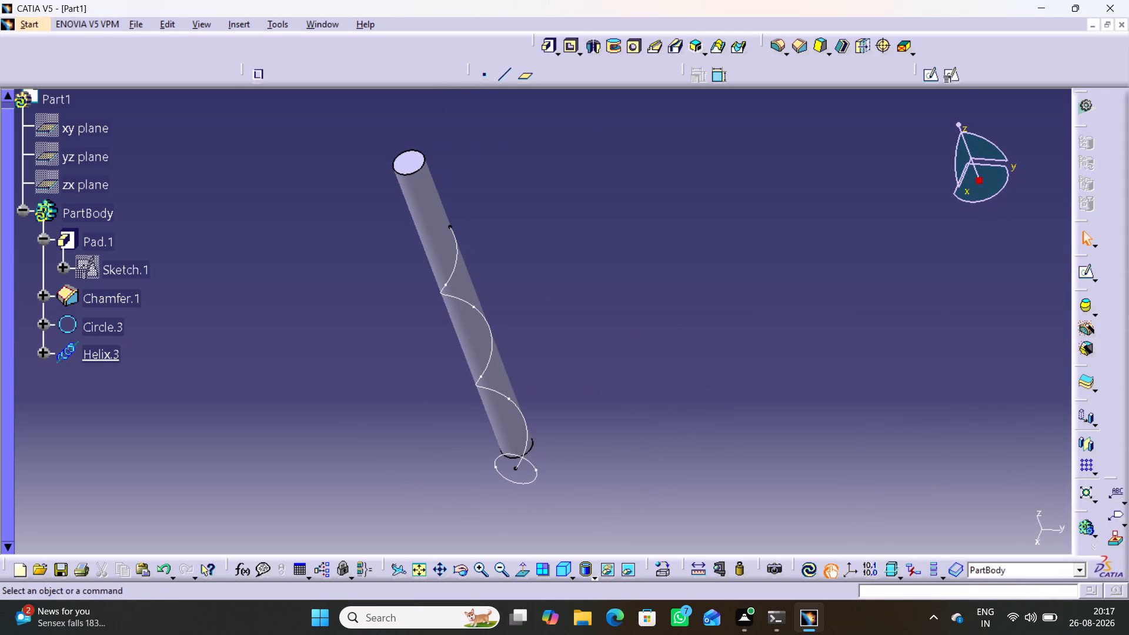
left_click(534, 464)
left_click(534, 464)
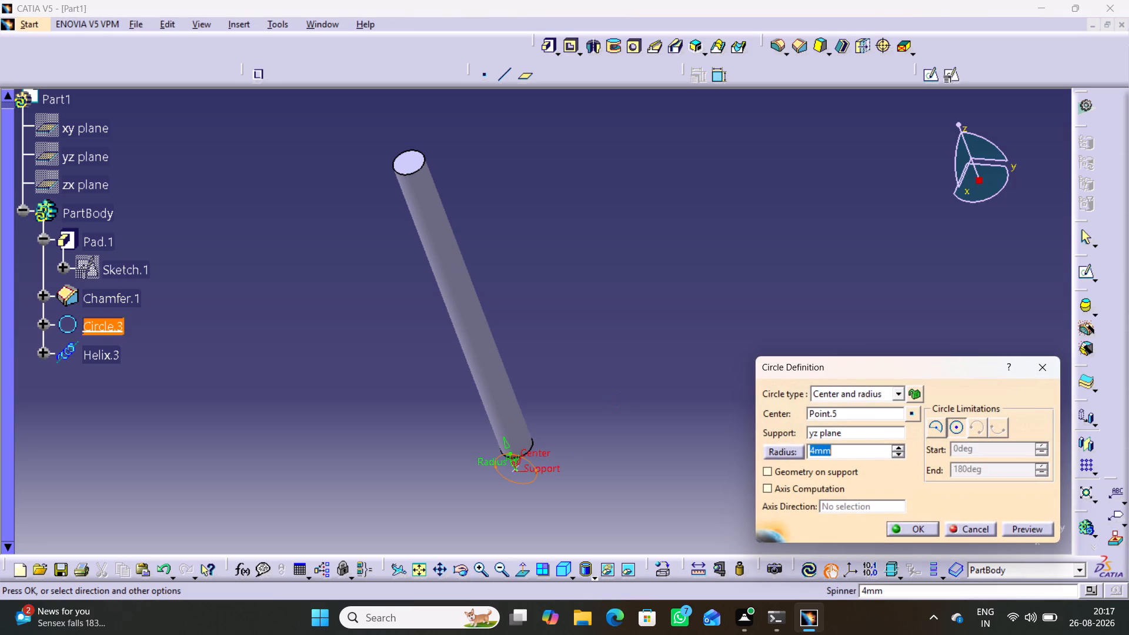
right_click(832, 437)
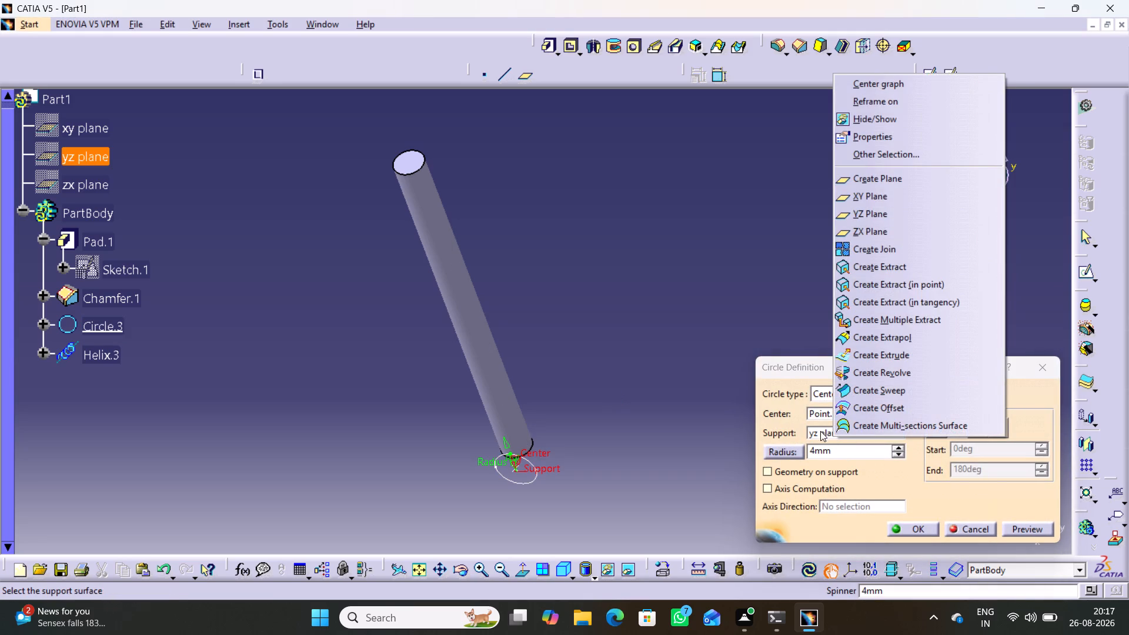
left_click(821, 431)
left_click(99, 183)
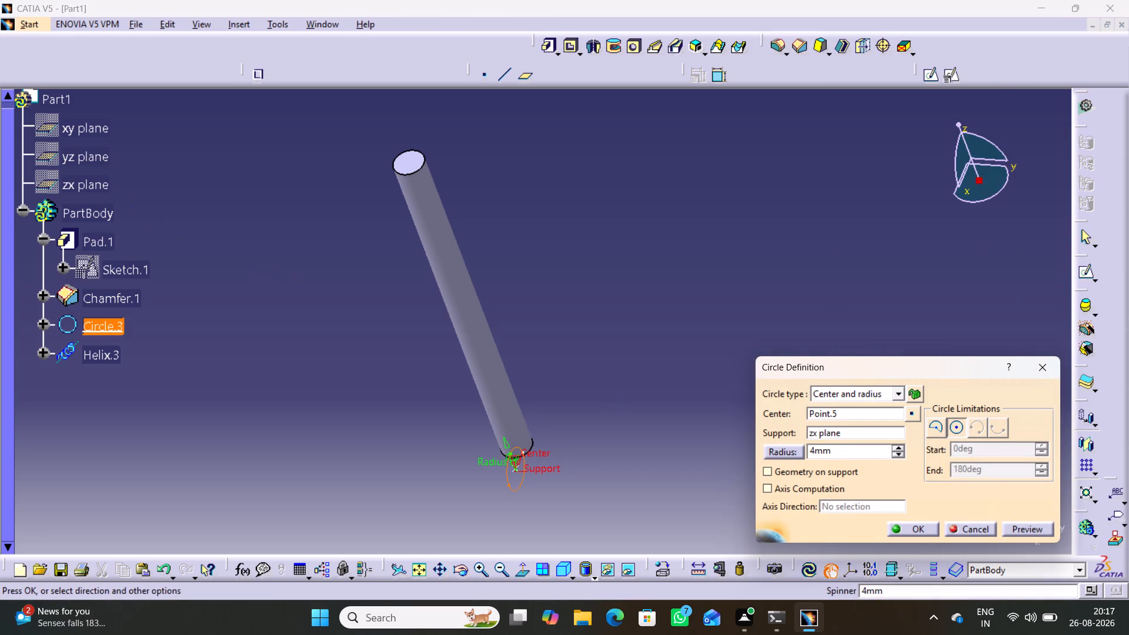
left_click(354, 343)
left_click(901, 529)
left_click(583, 295)
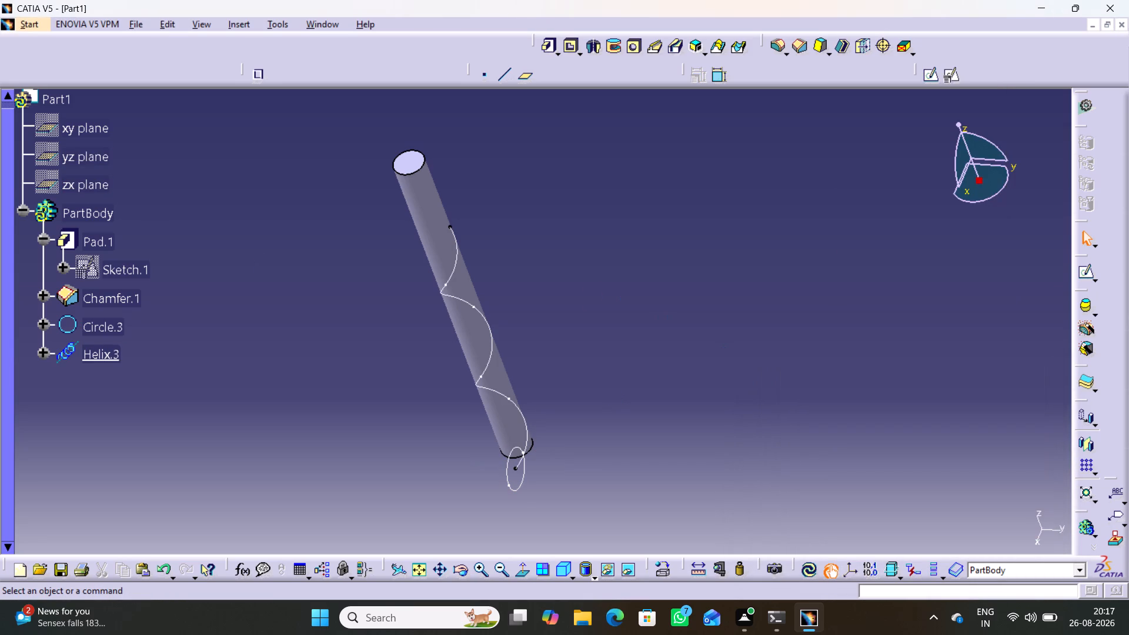
Cut a Slot through the cylinder with the circle as profile and the helix as center curve, keeping the angle.
left_click(676, 48)
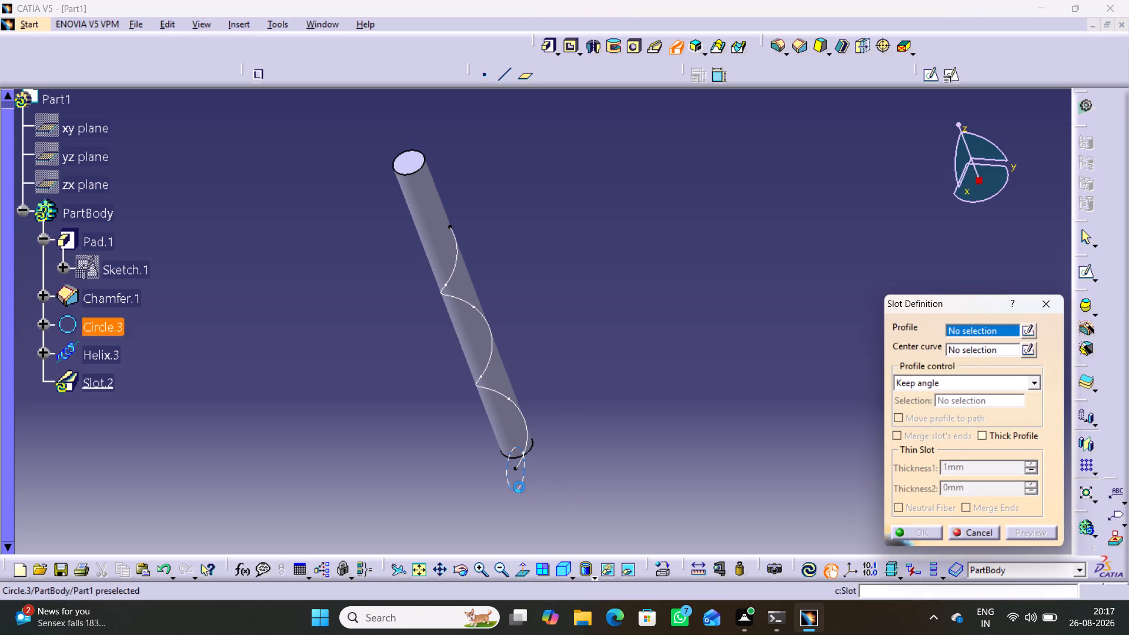
left_click(515, 487)
left_click(516, 404)
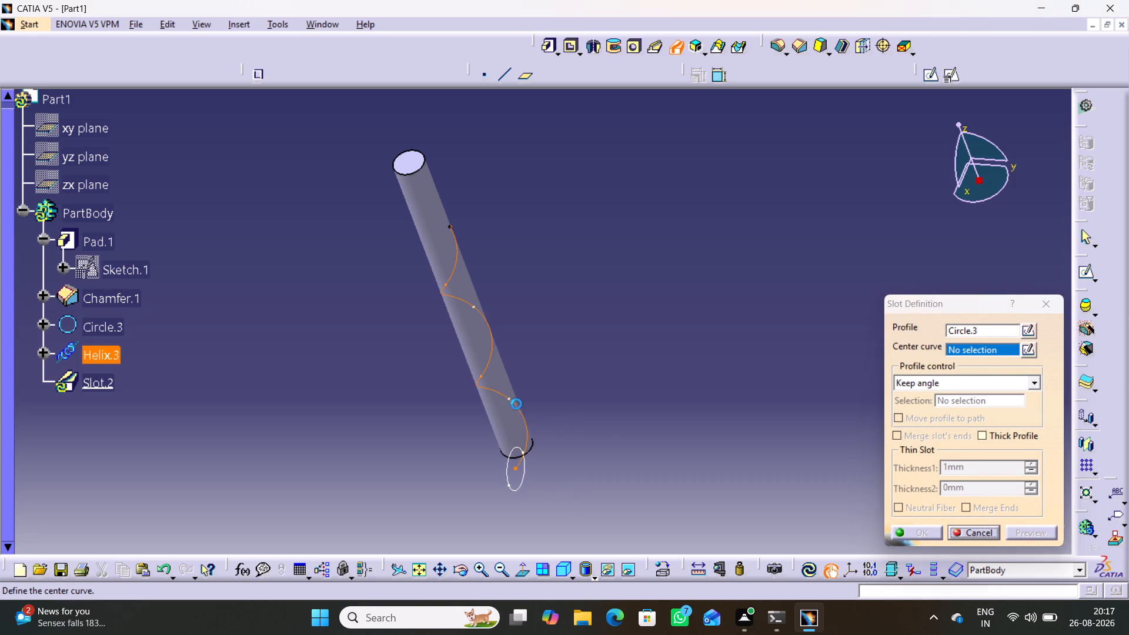
left_click(904, 530)
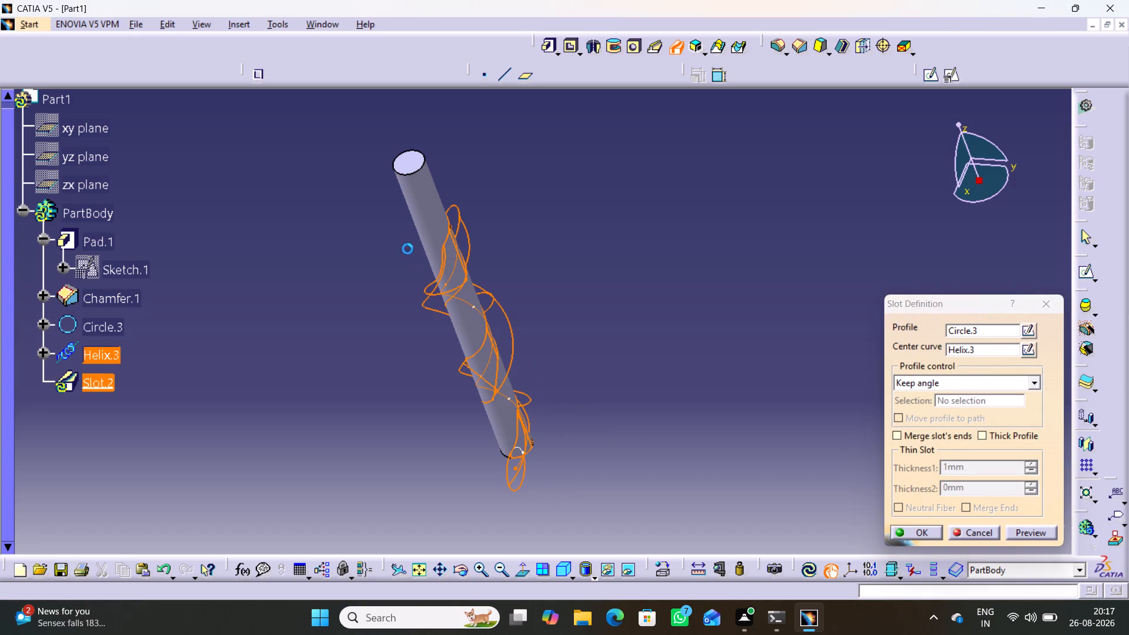
left_click(564, 359)
Examine the helical flute and the drill tip from several angles.
middle_click_drag(408, 394, 465, 251)
right_click_drag(409, 389, 465, 251)
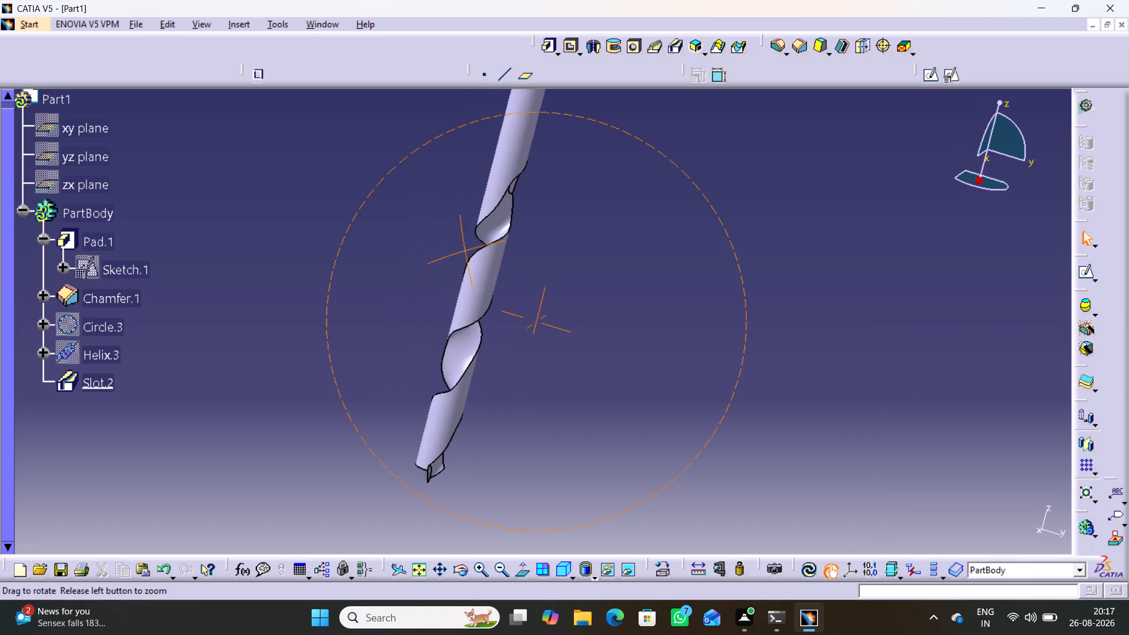
right_click_drag(465, 251, 489, 283)
middle_click_drag(465, 251, 487, 285)
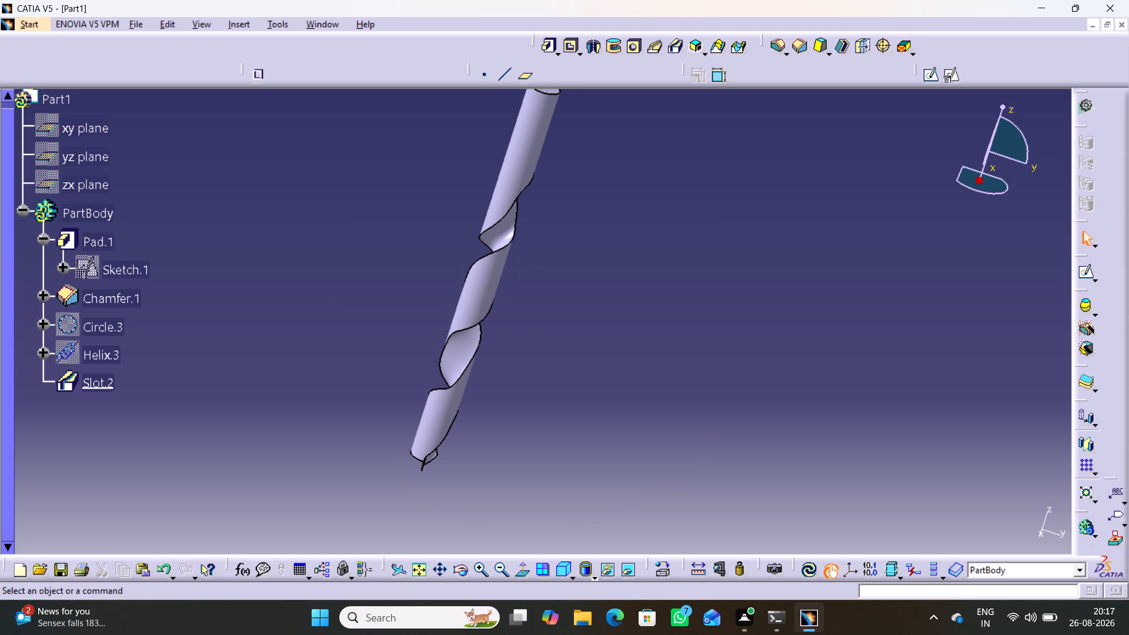
middle_click_drag(542, 425, 306, 321)
right_click_drag(542, 425, 306, 321)
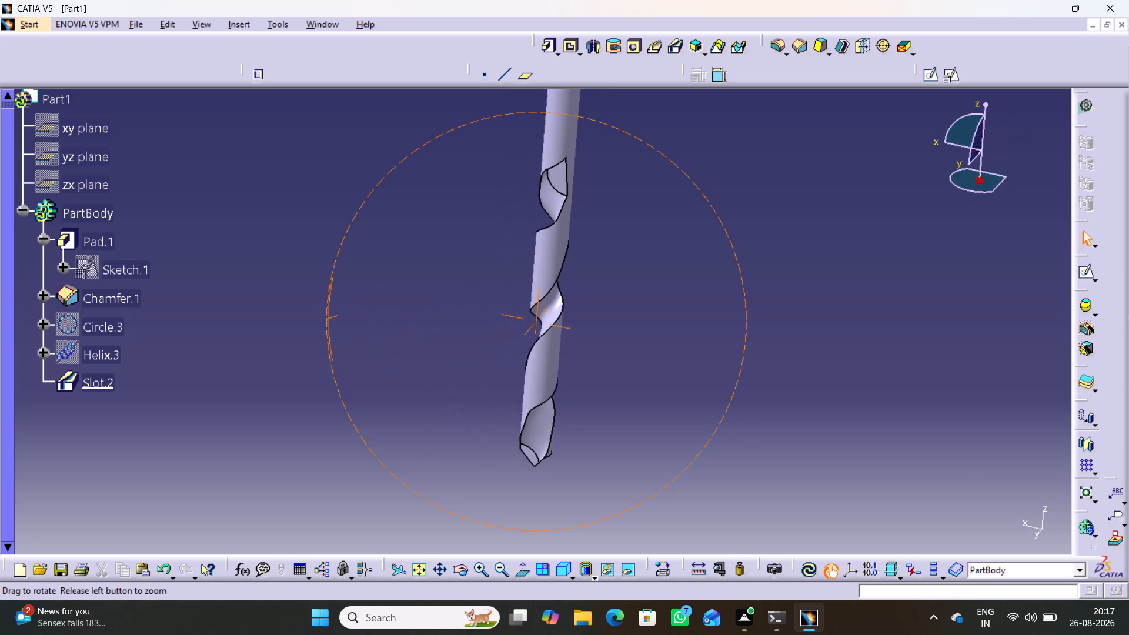
middle_click_drag(306, 321, 535, 393)
right_click_drag(306, 321, 535, 393)
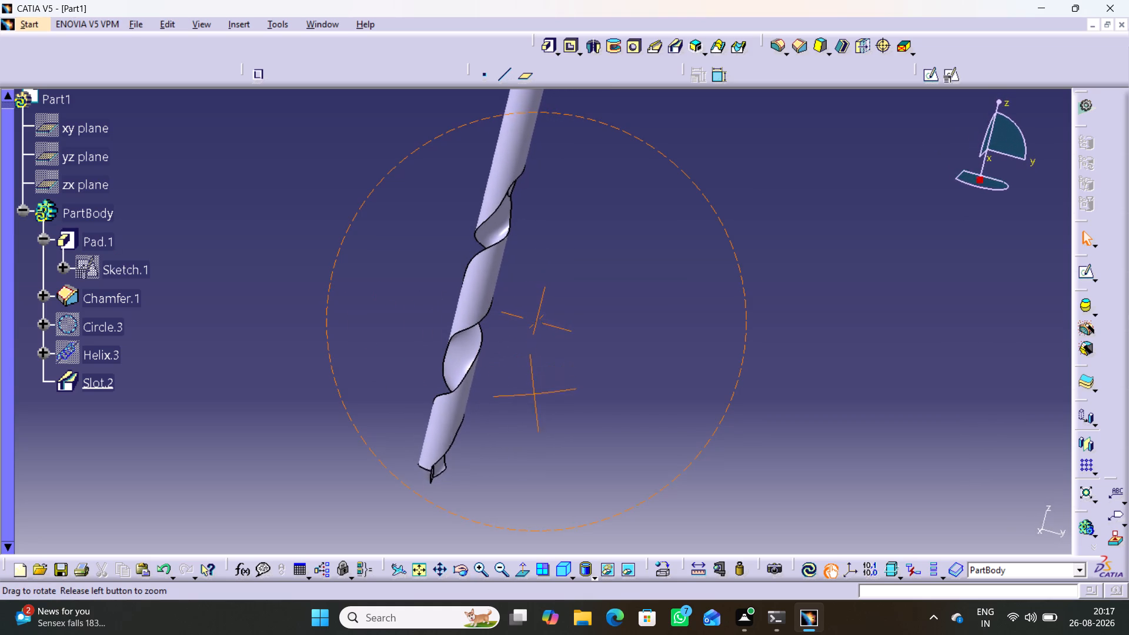
middle_click_drag(535, 393, 533, 396)
right_click_drag(535, 393, 533, 396)
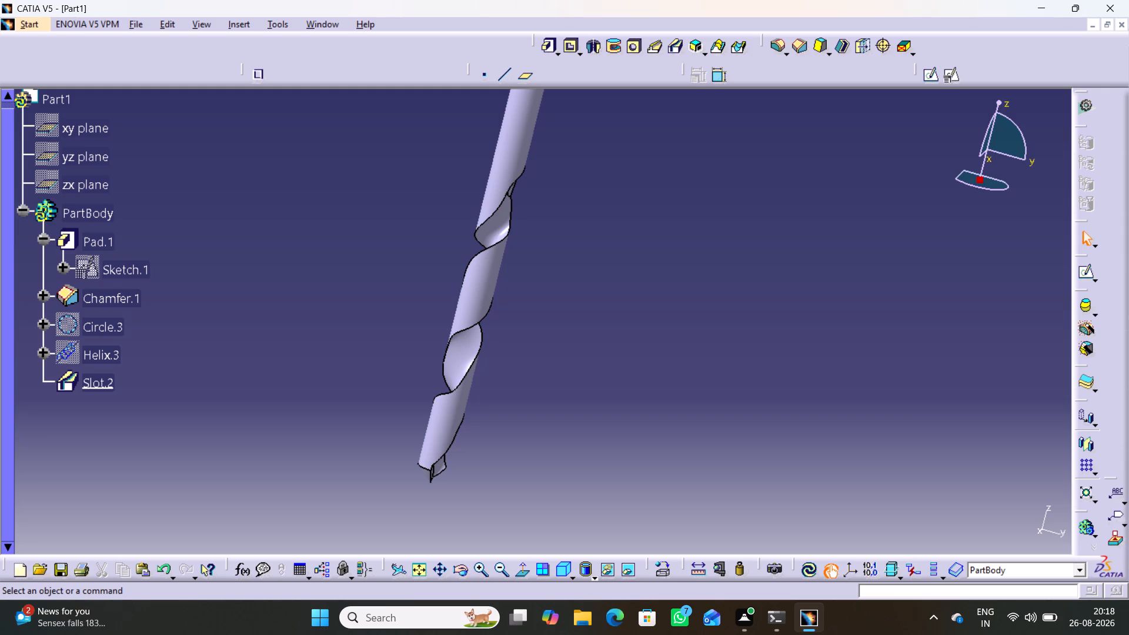
middle_click_drag(598, 340, 535, 362)
right_click_drag(598, 340, 535, 362)
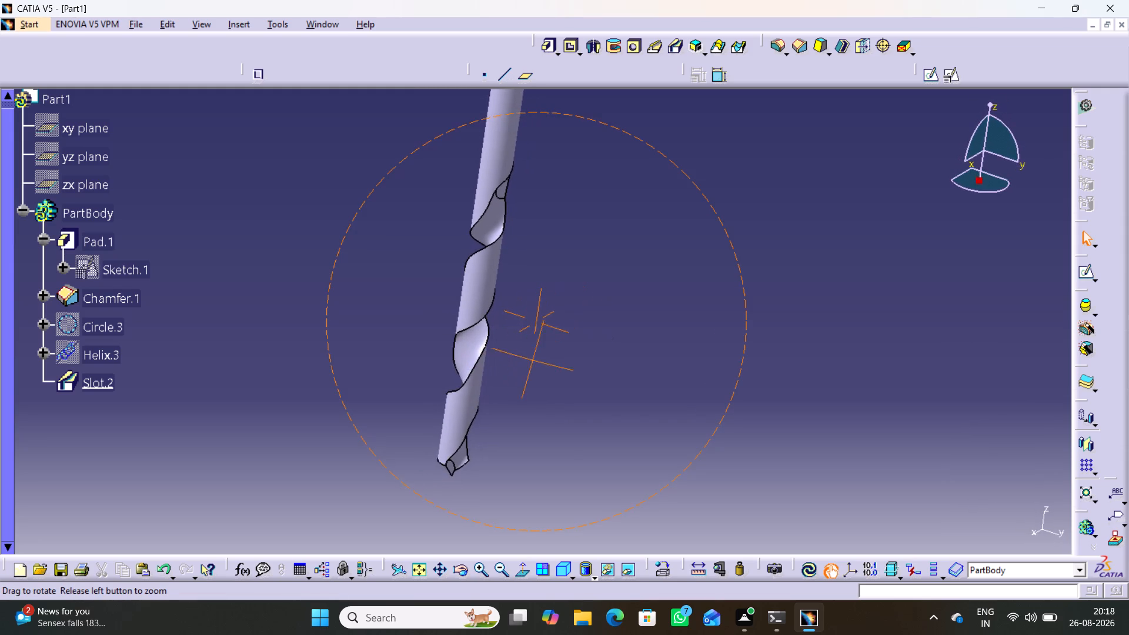
middle_click_drag(535, 362, 537, 365)
right_click_drag(535, 362, 537, 365)
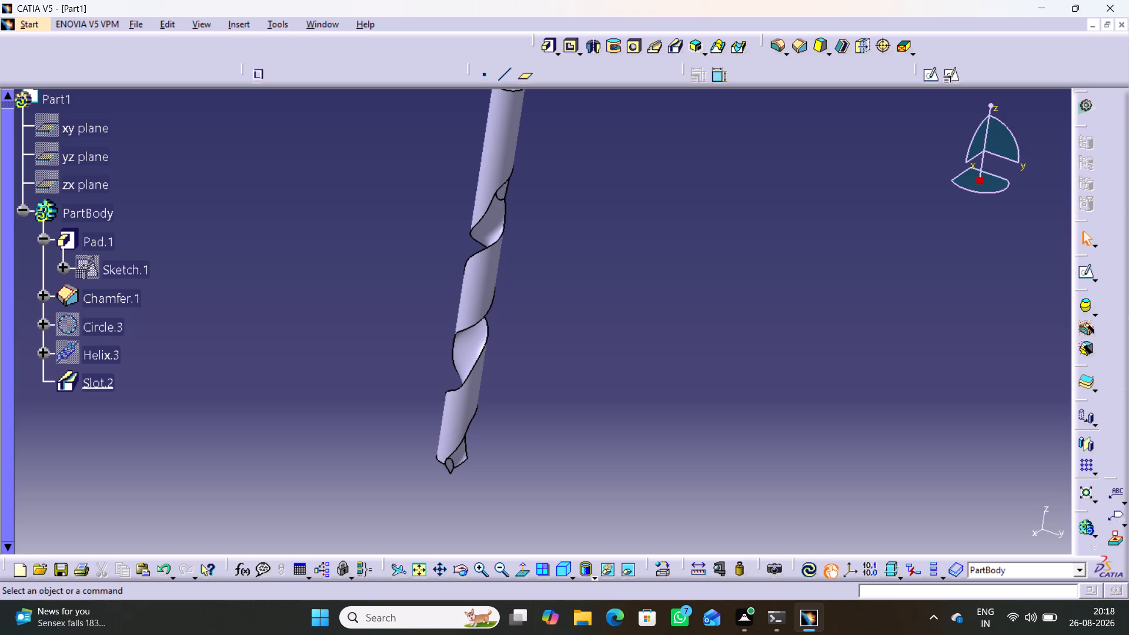
Create a reference point by coordinates at X -3 mm, Y 0 mm, Z 0 mm.
left_click(482, 75)
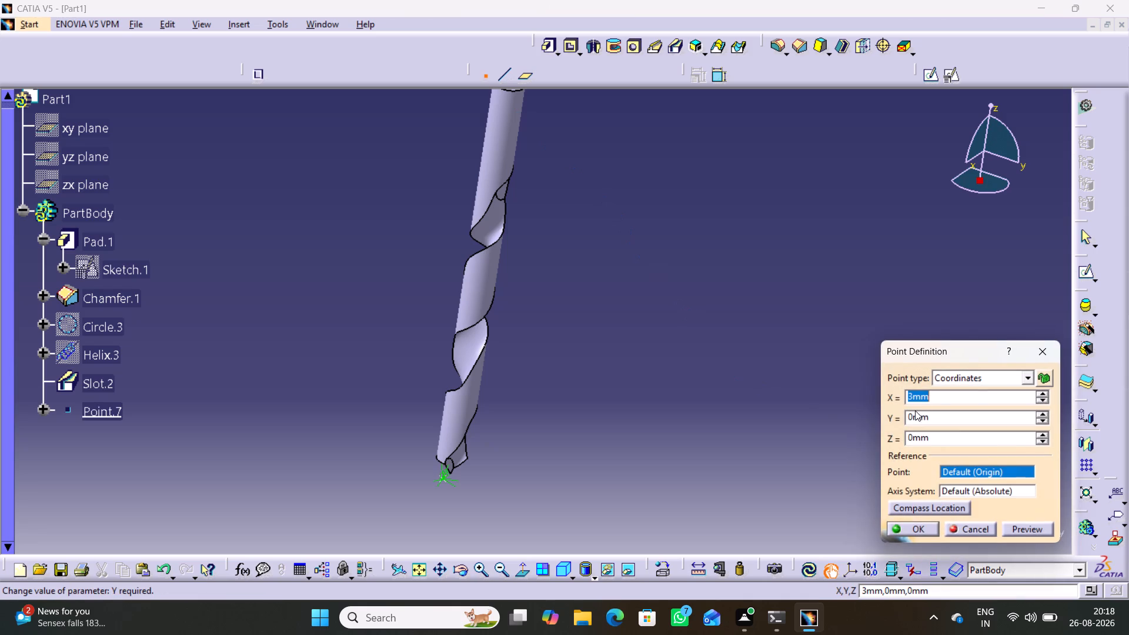
type("-3")
left_click(716, 325)
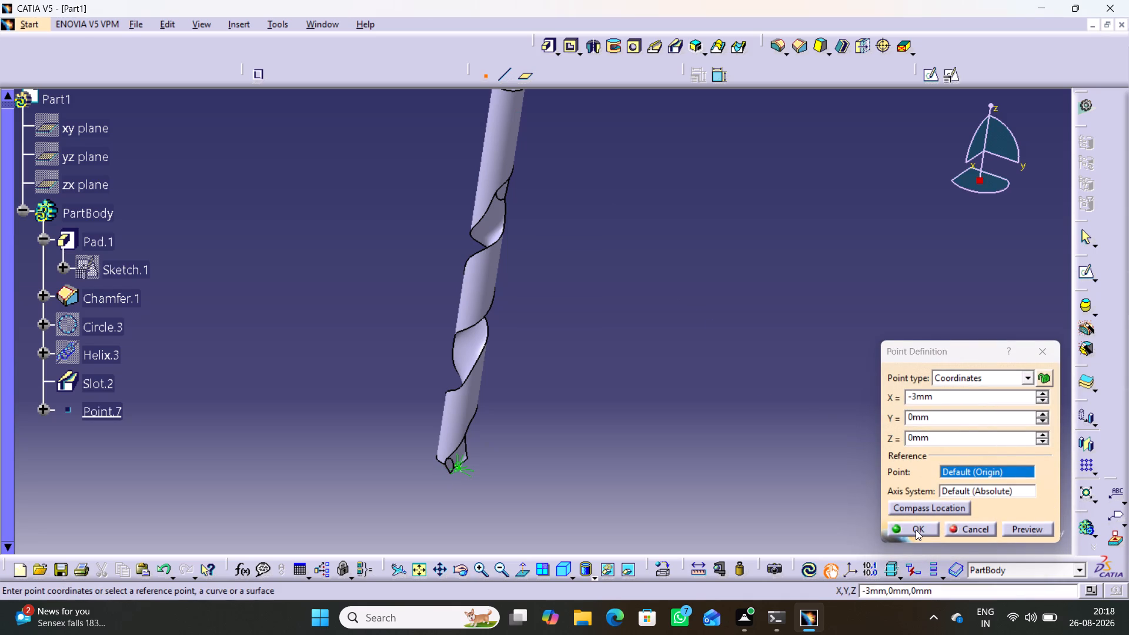
left_click(916, 530)
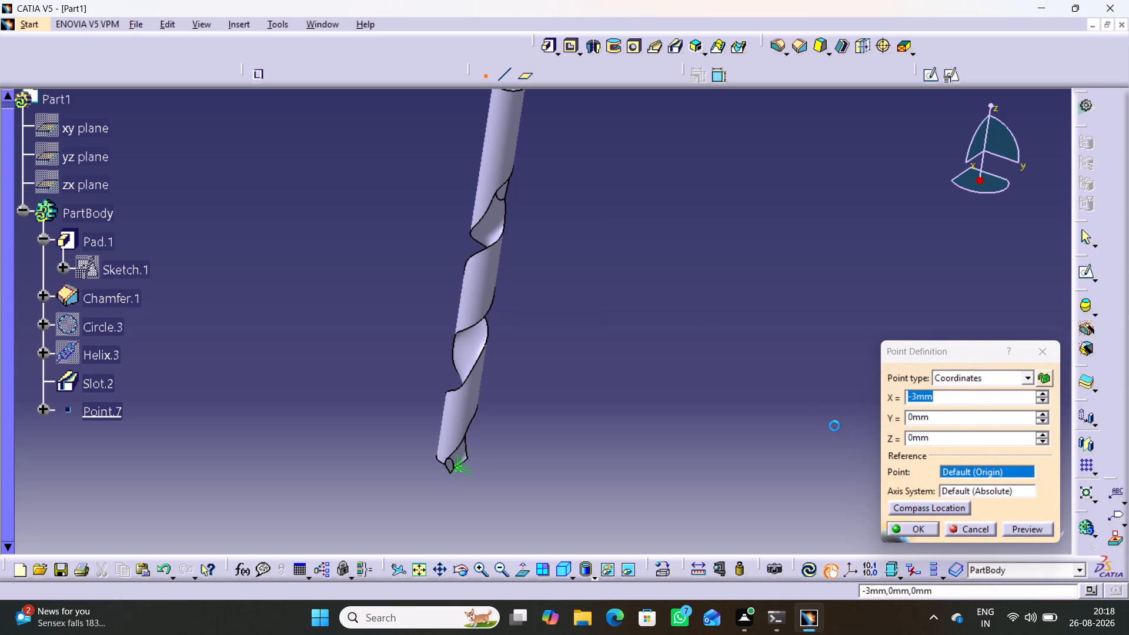
left_click(683, 415)
Start a second helix curve with the new point at X -3 mm as starting point and the Z axis as axis.
middle_click_drag(575, 402, 454, 380)
right_click_drag(575, 402, 454, 380)
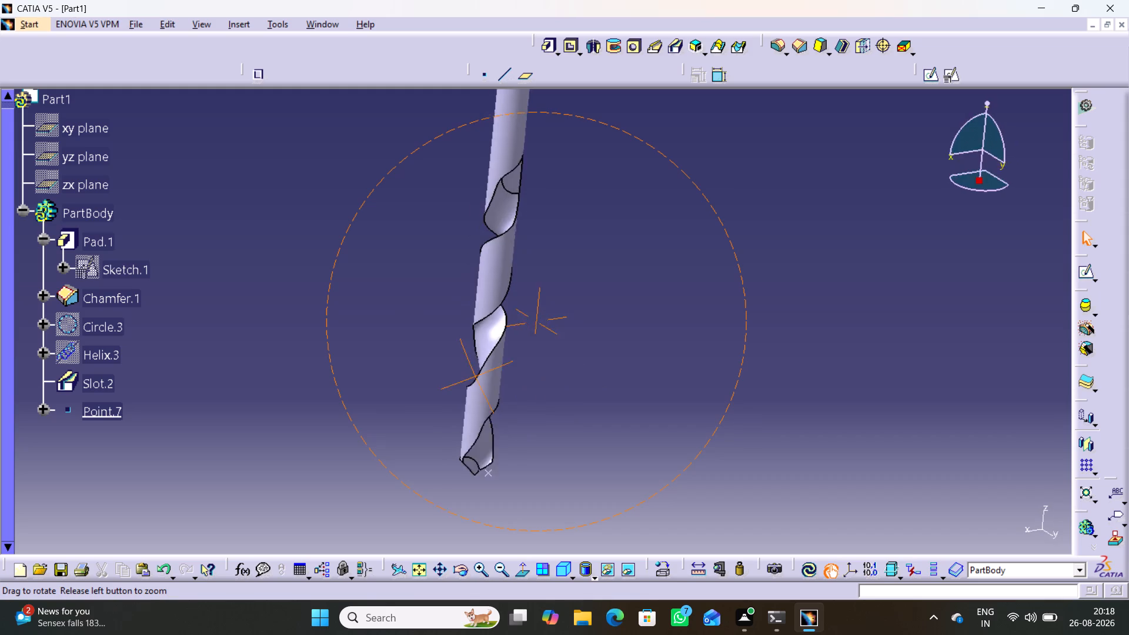
middle_click_drag(454, 380, 392, 379)
right_click_drag(454, 380, 392, 379)
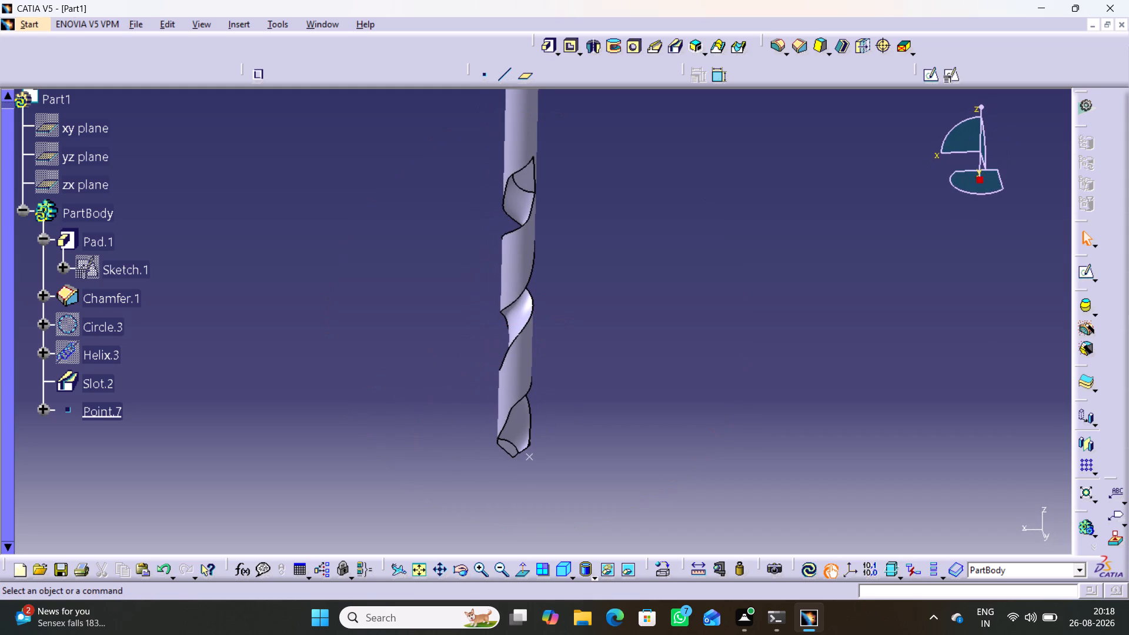
left_click(968, 592)
key("c")
key("shift+colon")
type("helix")
key("Return")
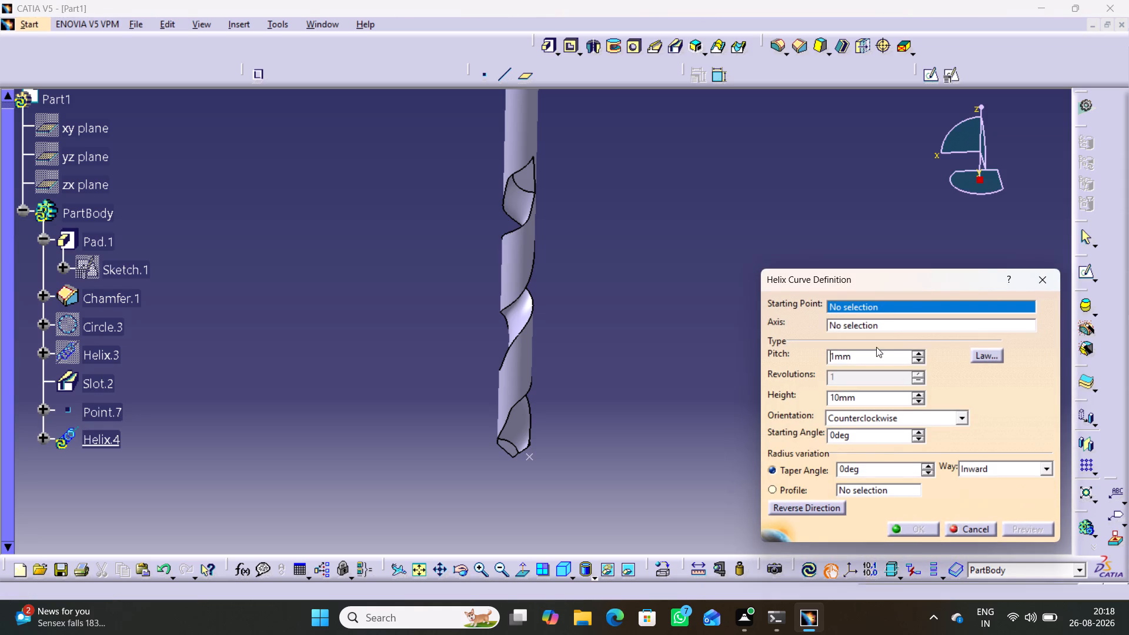
right_click(870, 306)
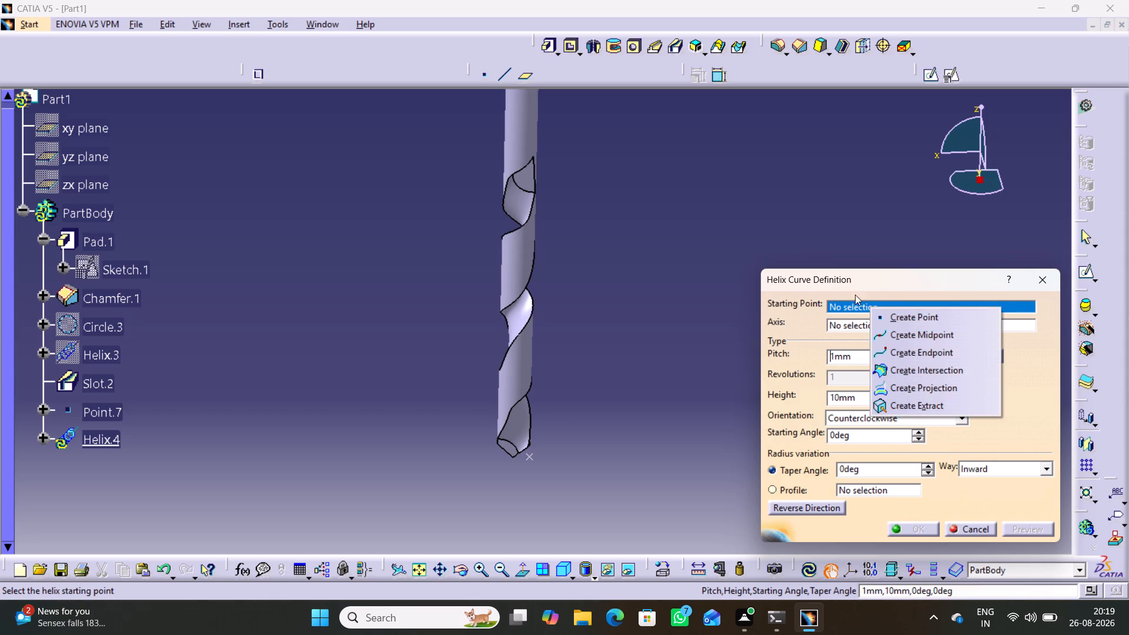
left_click(846, 303)
left_click(530, 456)
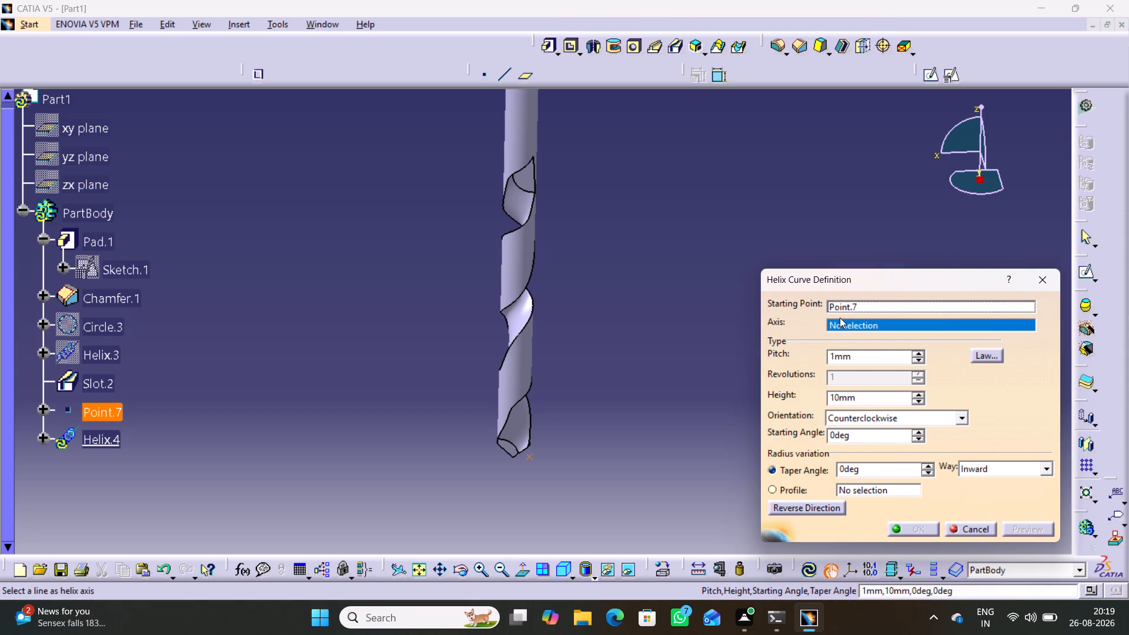
right_click(850, 324)
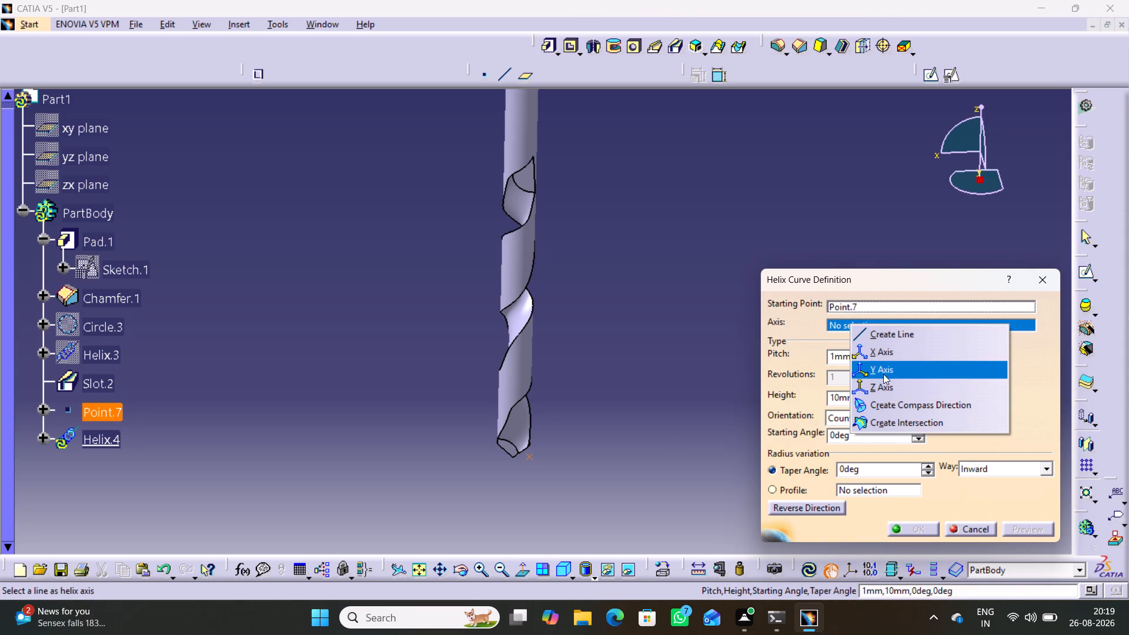
left_click(881, 386)
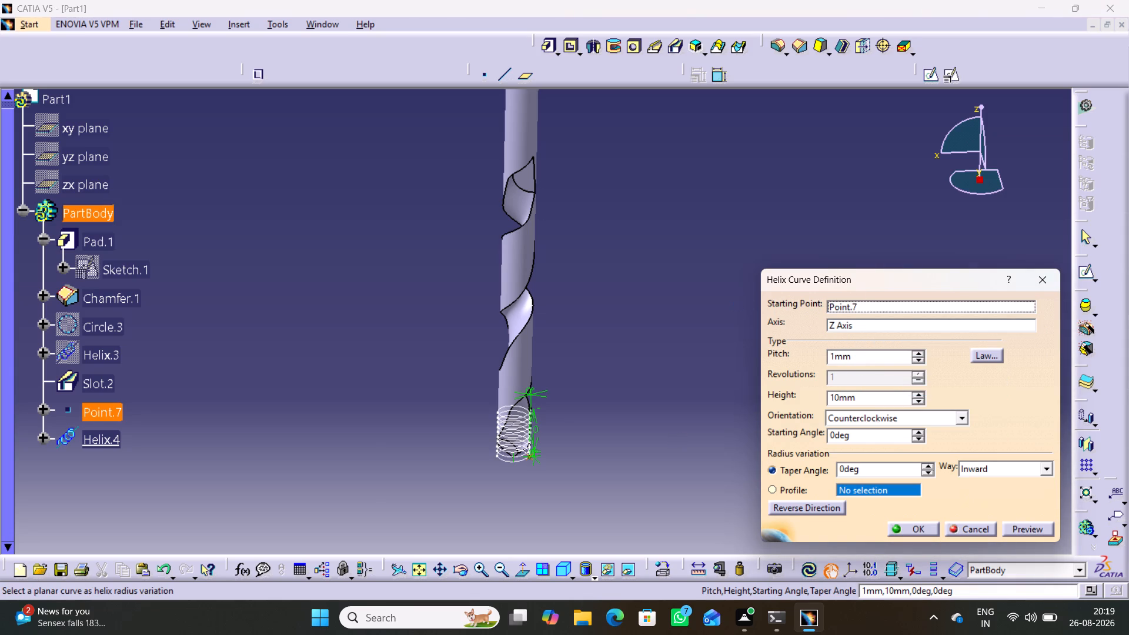
Set the second helix's pitch to 25 mm and height to 60 mm, and create it.
left_click_drag(855, 359, 841, 355)
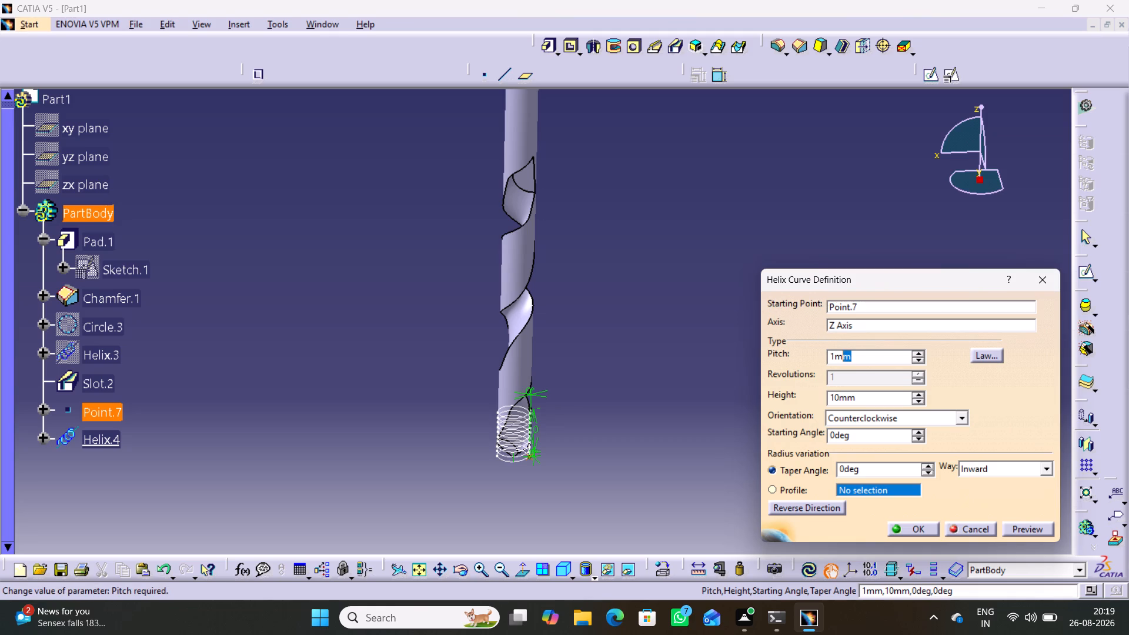
left_click_drag(841, 355, 826, 355)
type("25")
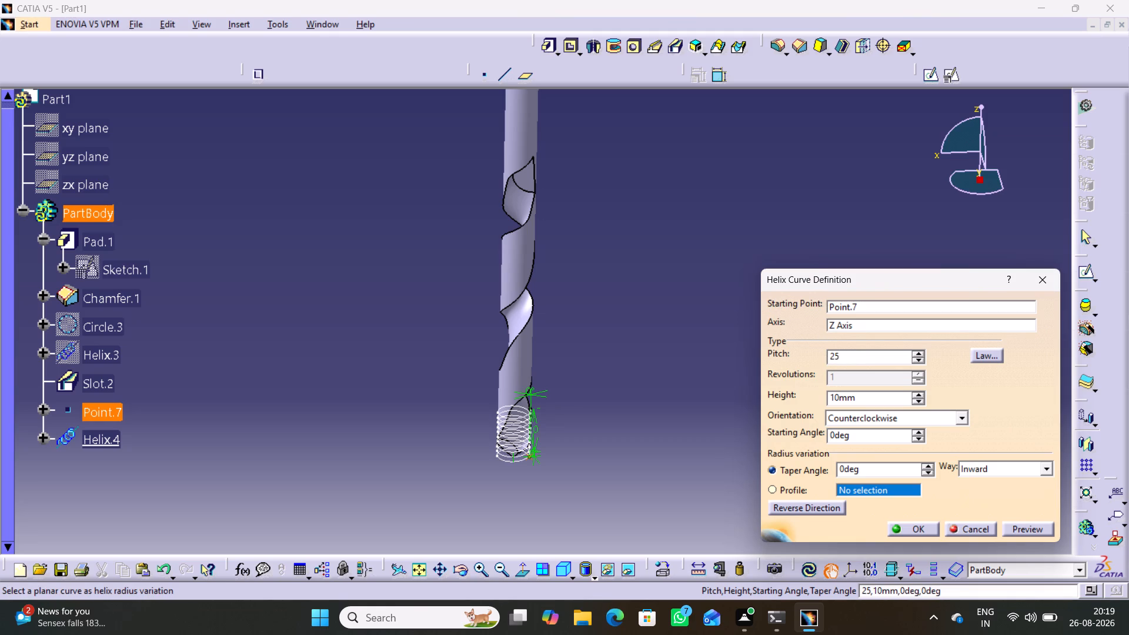
left_click(697, 323)
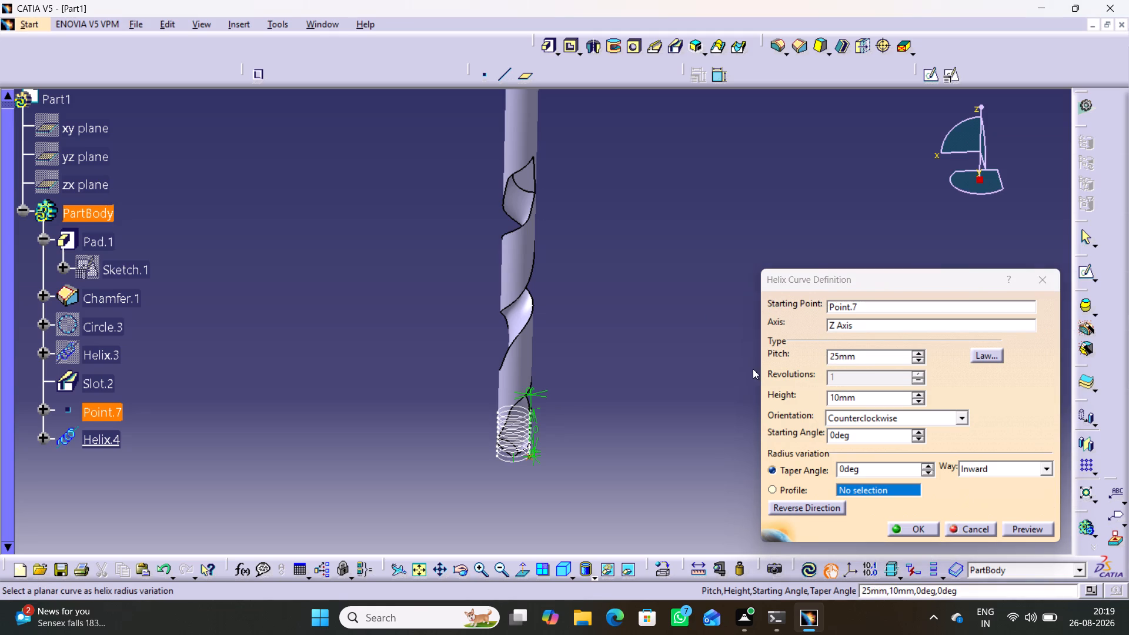
left_click_drag(878, 400, 819, 392)
type("60")
left_click(679, 266)
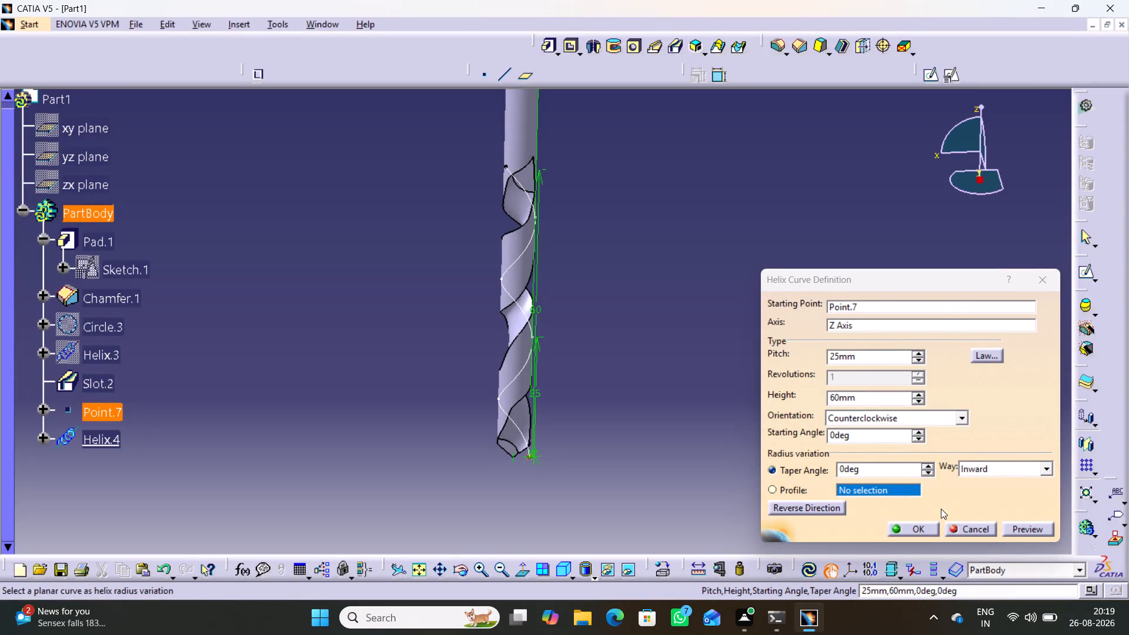
left_click(918, 525)
left_click(656, 304)
middle_click_drag(637, 390, 639, 379)
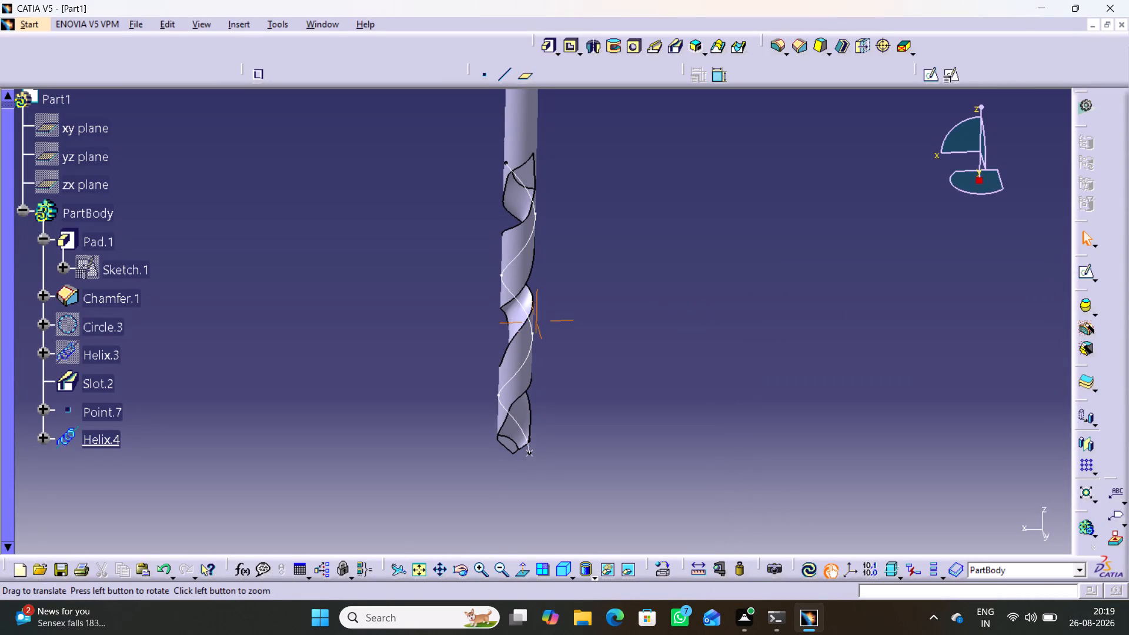
middle_click_drag(639, 379, 648, 358)
left_click(631, 405)
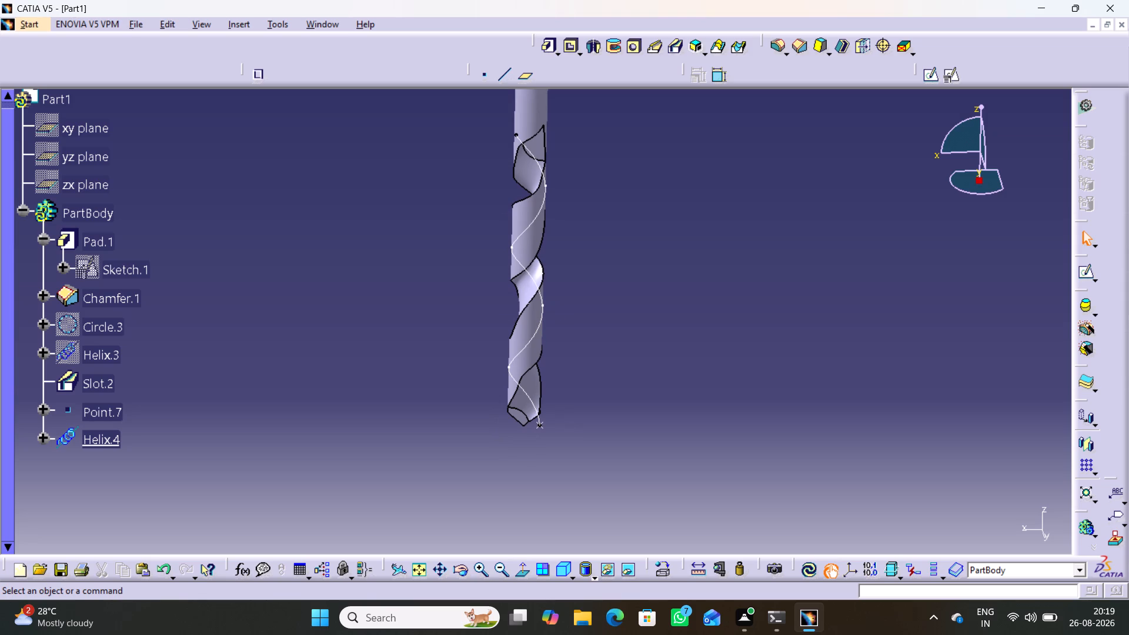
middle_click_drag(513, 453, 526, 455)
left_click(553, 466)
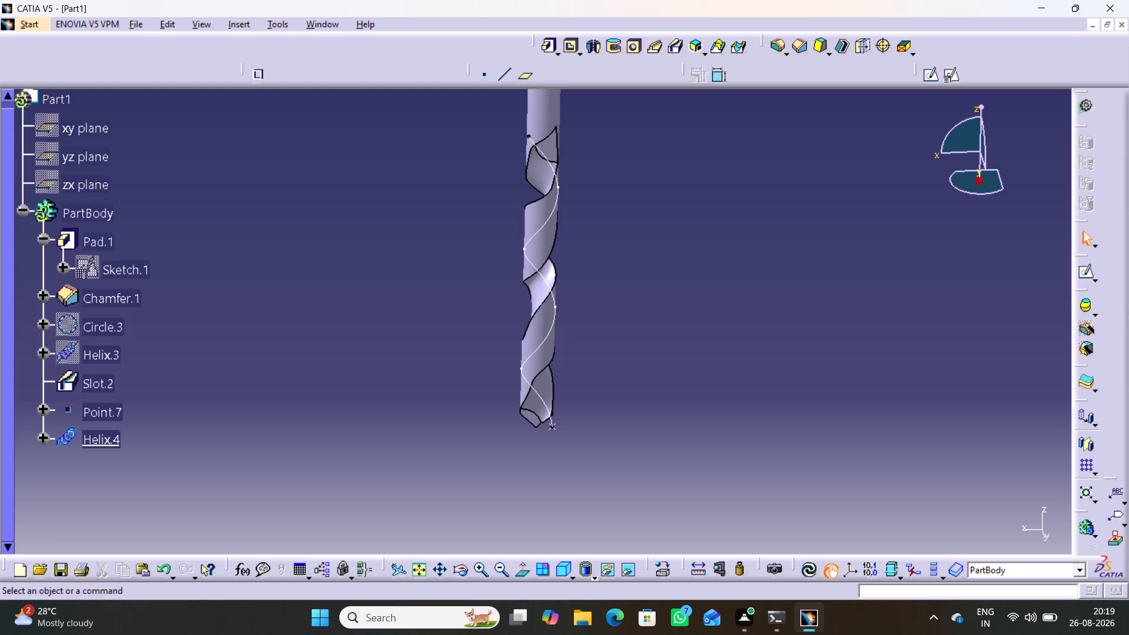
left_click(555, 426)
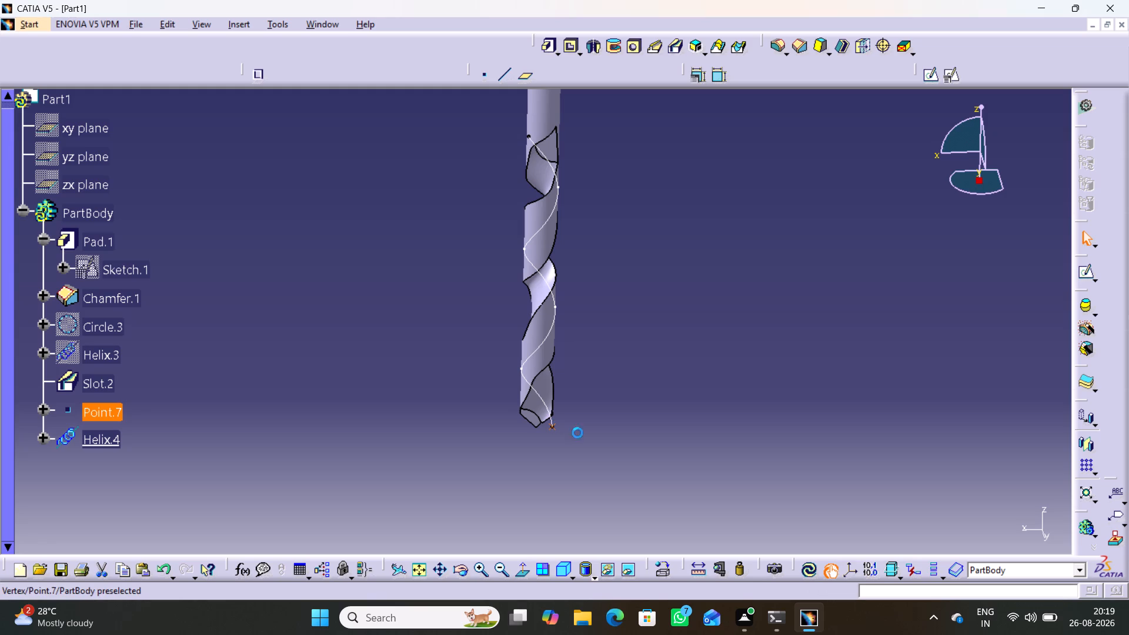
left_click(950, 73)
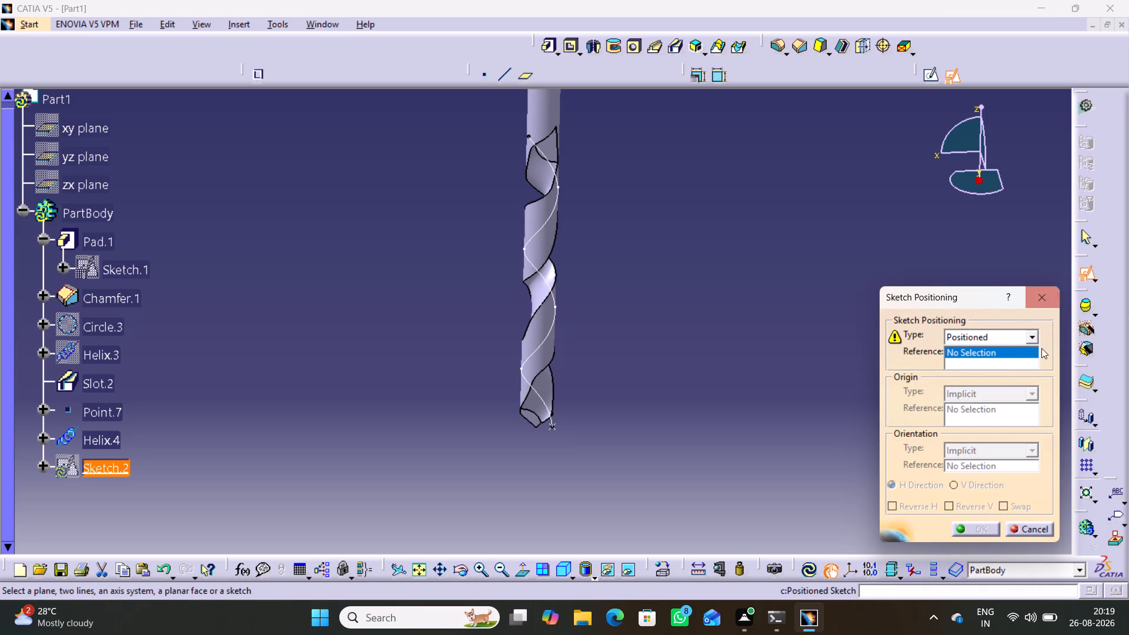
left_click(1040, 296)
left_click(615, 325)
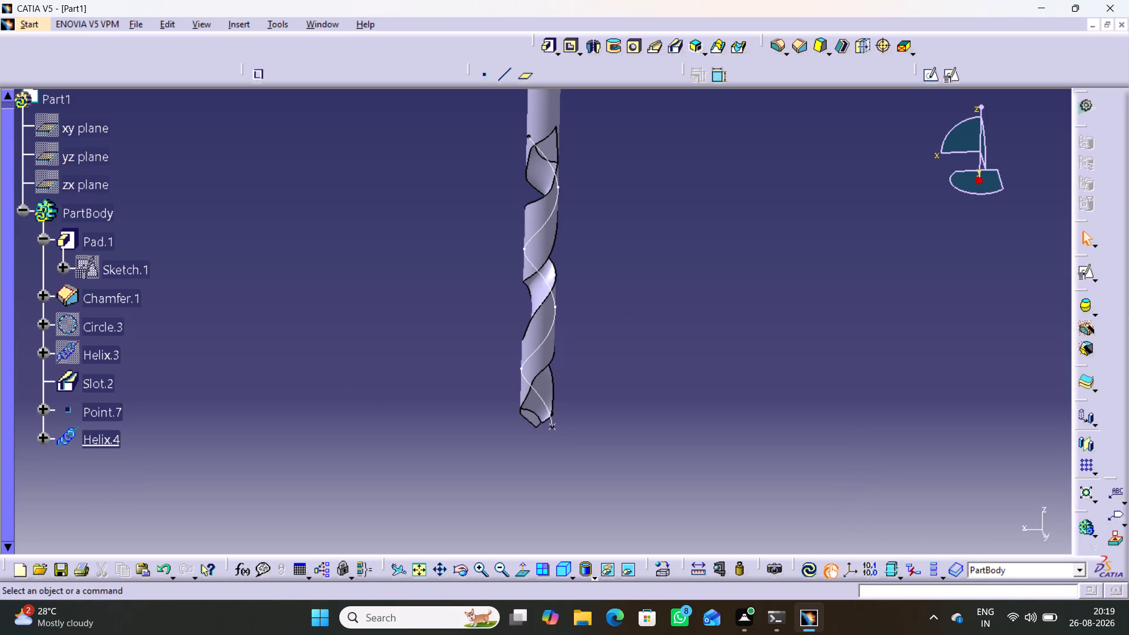
Open a positioned sketch on the zx plane and draw a circle about 9.4 mm in diameter centred on the H axis beside the drill tip.
left_click(559, 569)
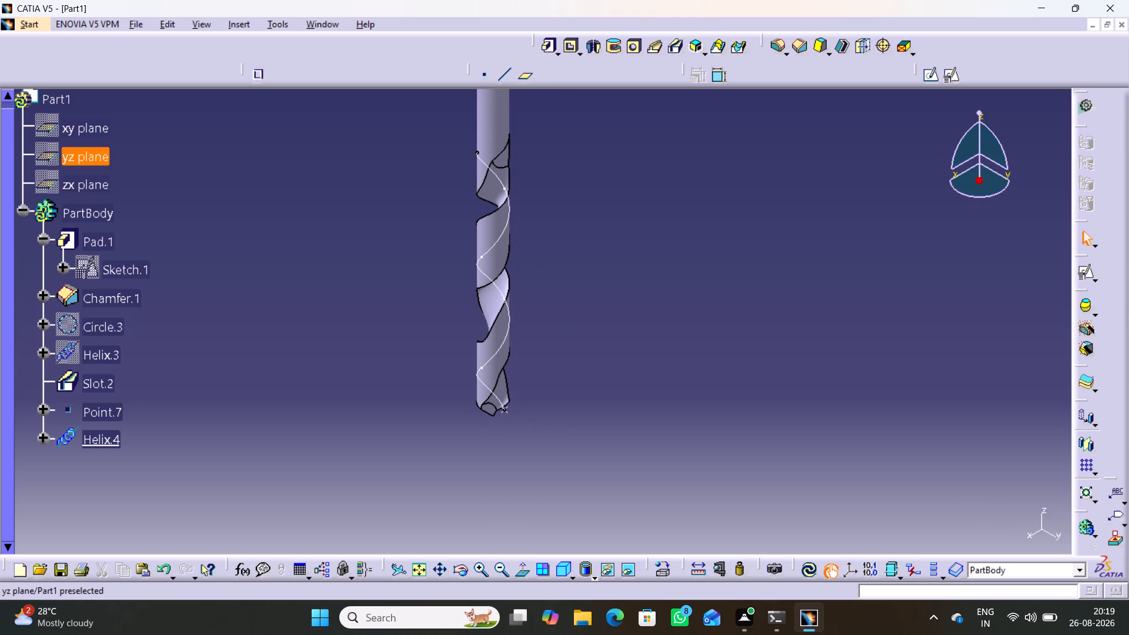
left_click(95, 182)
left_click(956, 81)
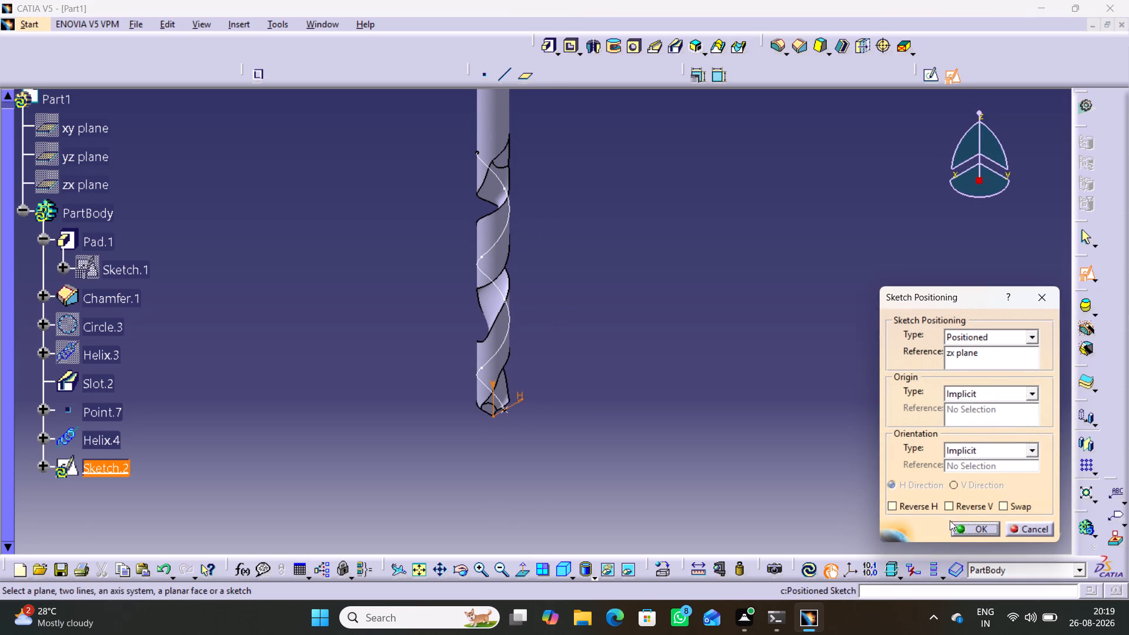
left_click(965, 529)
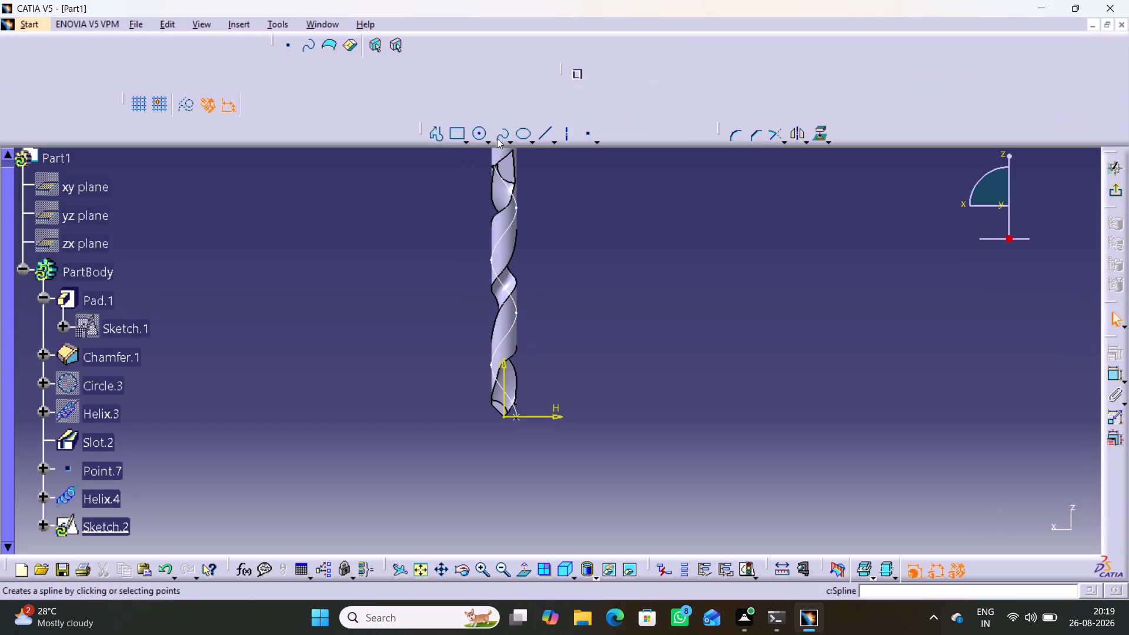
left_click(481, 134)
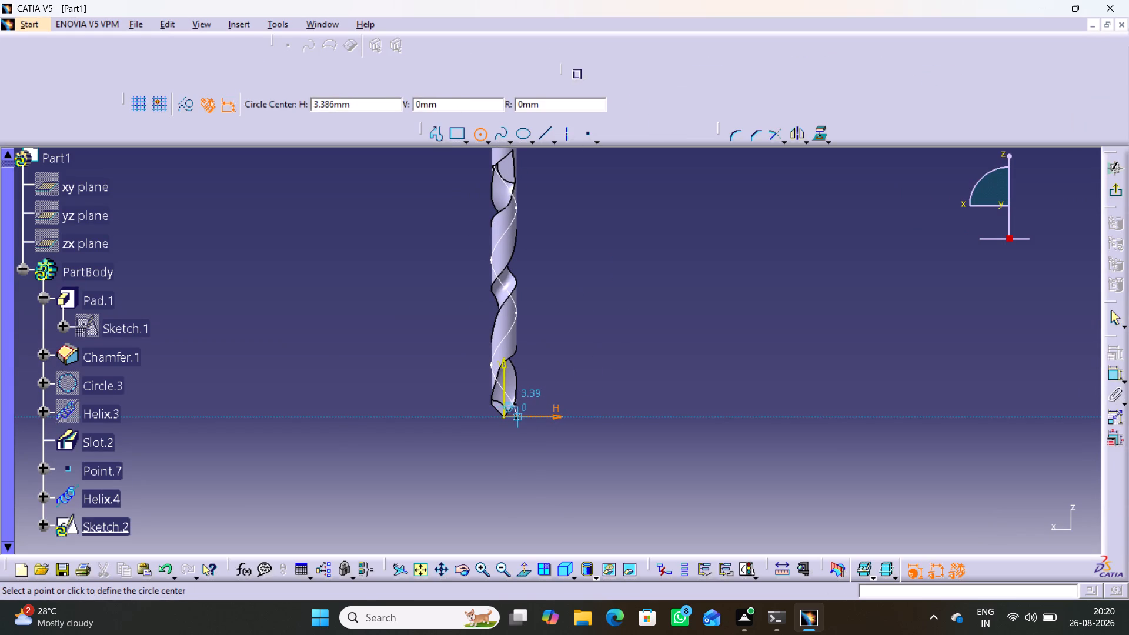
left_click(535, 417)
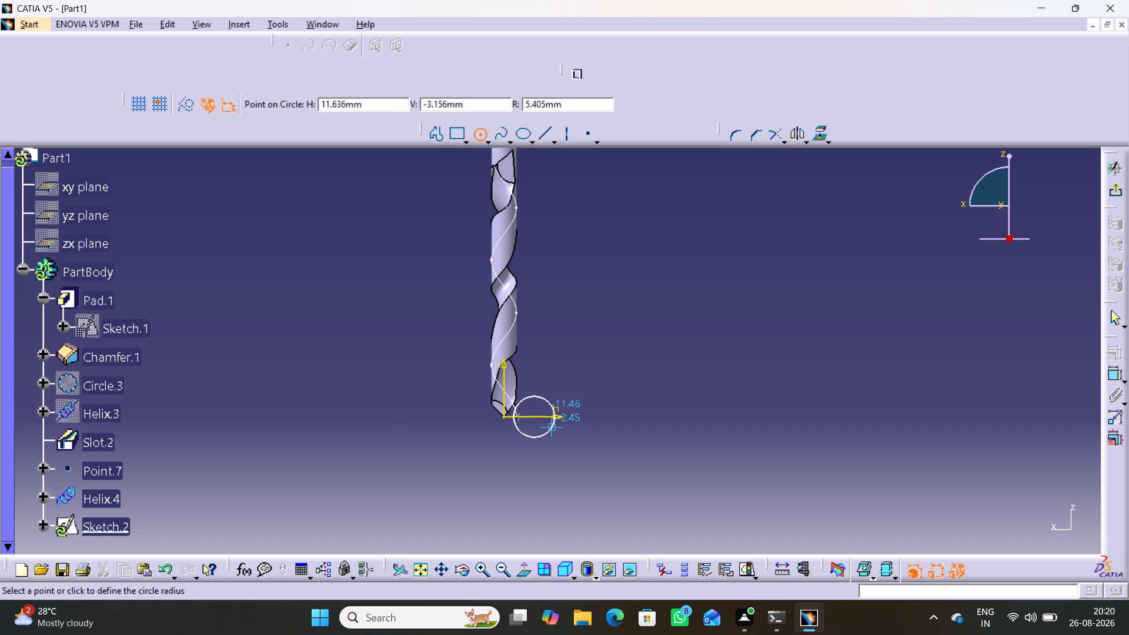
left_click(547, 429)
right_click_drag(596, 453, 613, 436)
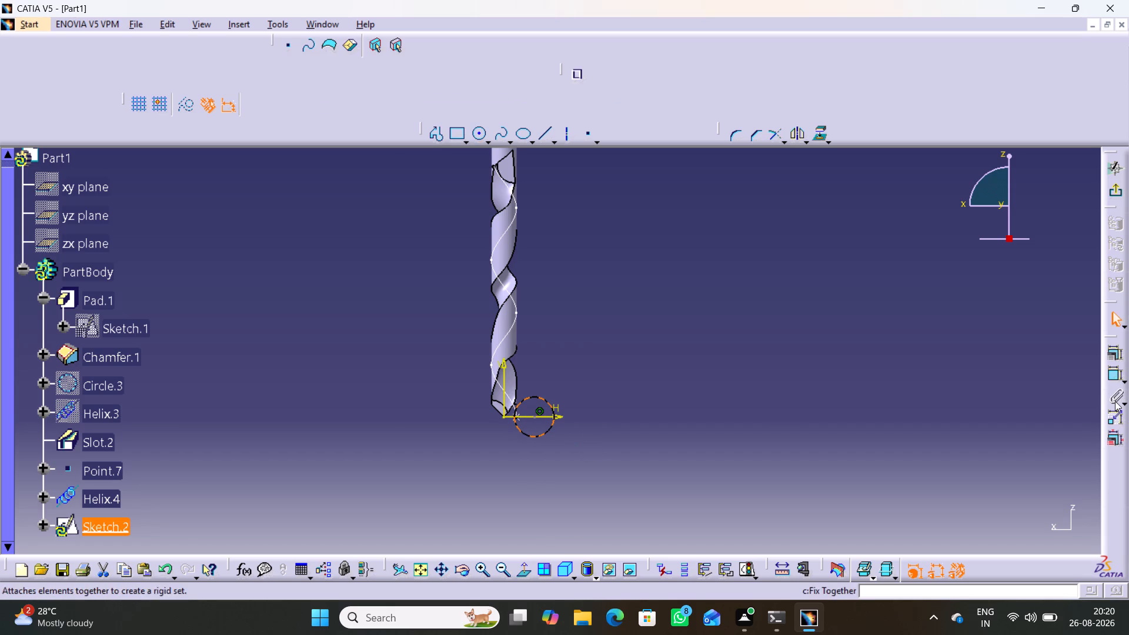
Dimension the sketched circle and set its diameter to 4 mm.
double_click(1113, 372)
left_click(559, 365)
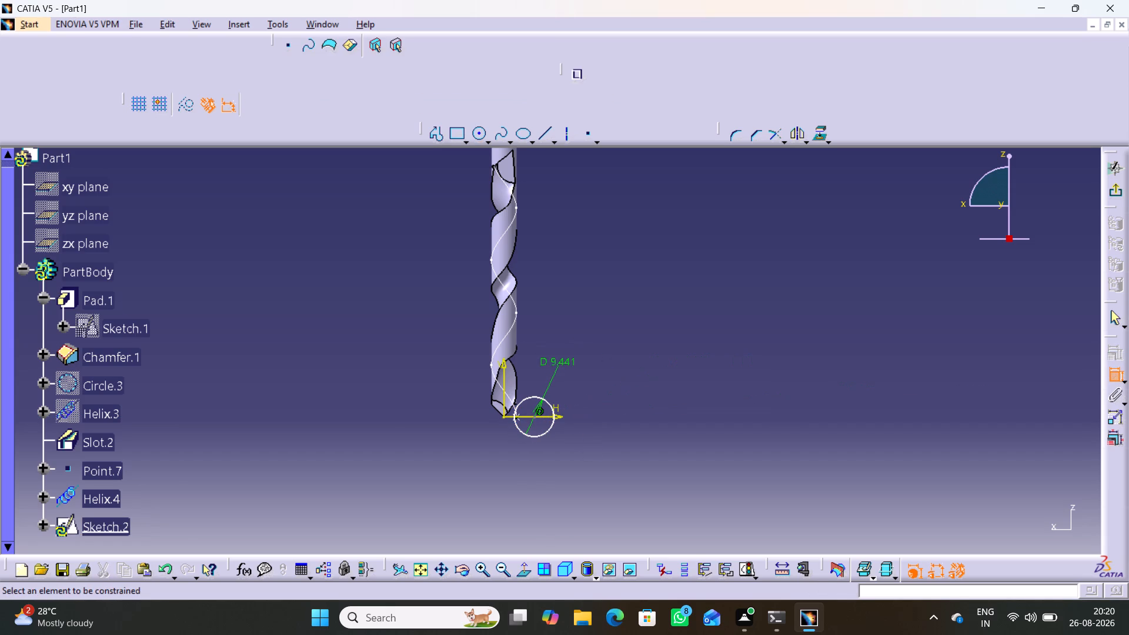
double_click(555, 362)
key("6")
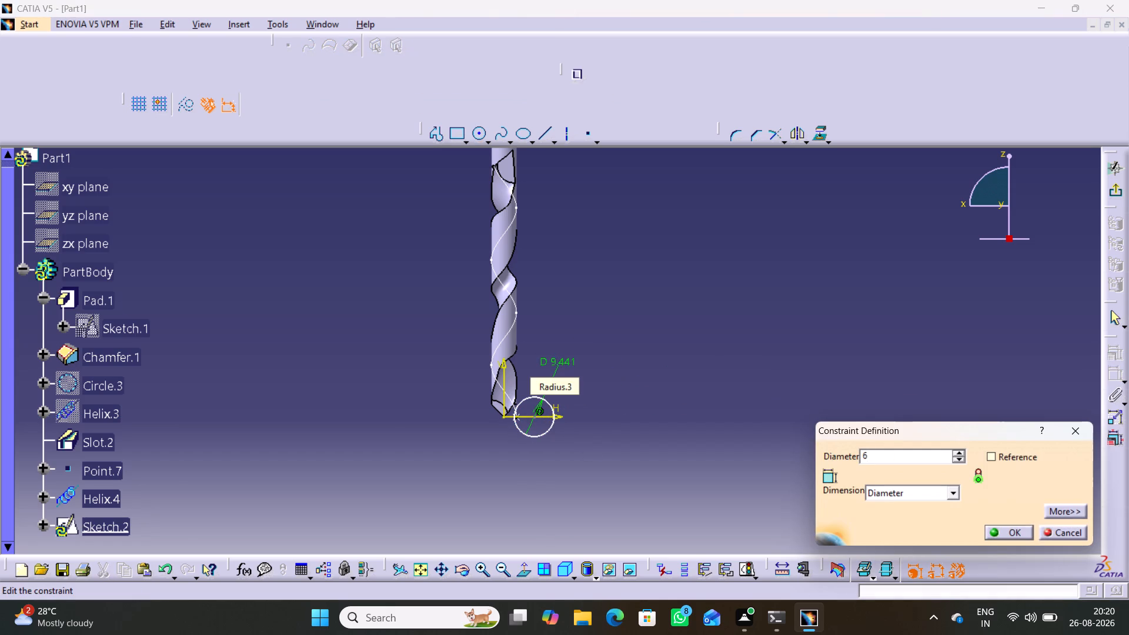
key("BackSpace")
key("4")
key("Return")
left_click(629, 362)
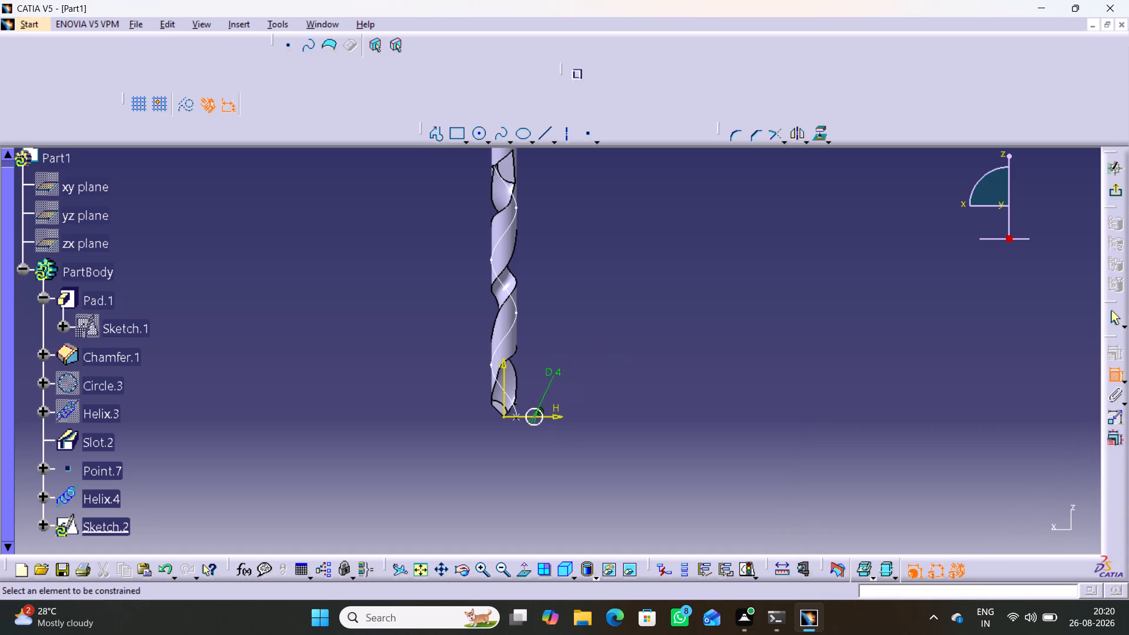
Make the circle's centre coincident with the reference point where the second helix starts, and exit the sketch.
scroll(534, 431, "down", 2)
middle_click_drag(535, 434, 547, 350)
right_click(535, 434)
middle_click_drag(563, 521, 586, 449)
left_click(537, 426)
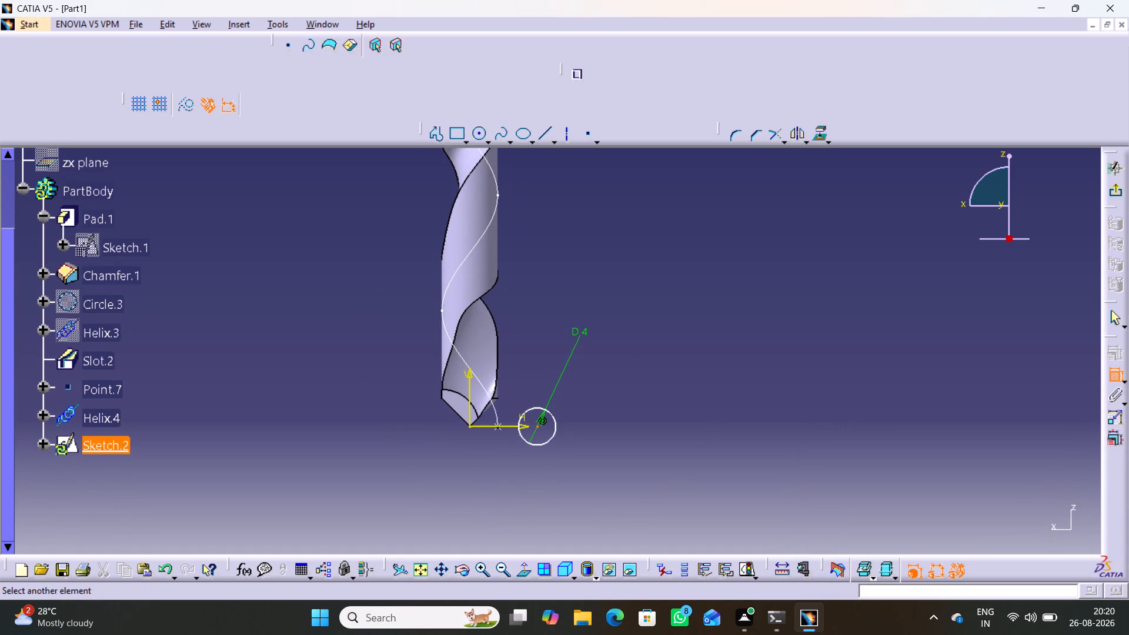
left_click(497, 427)
right_click(487, 493)
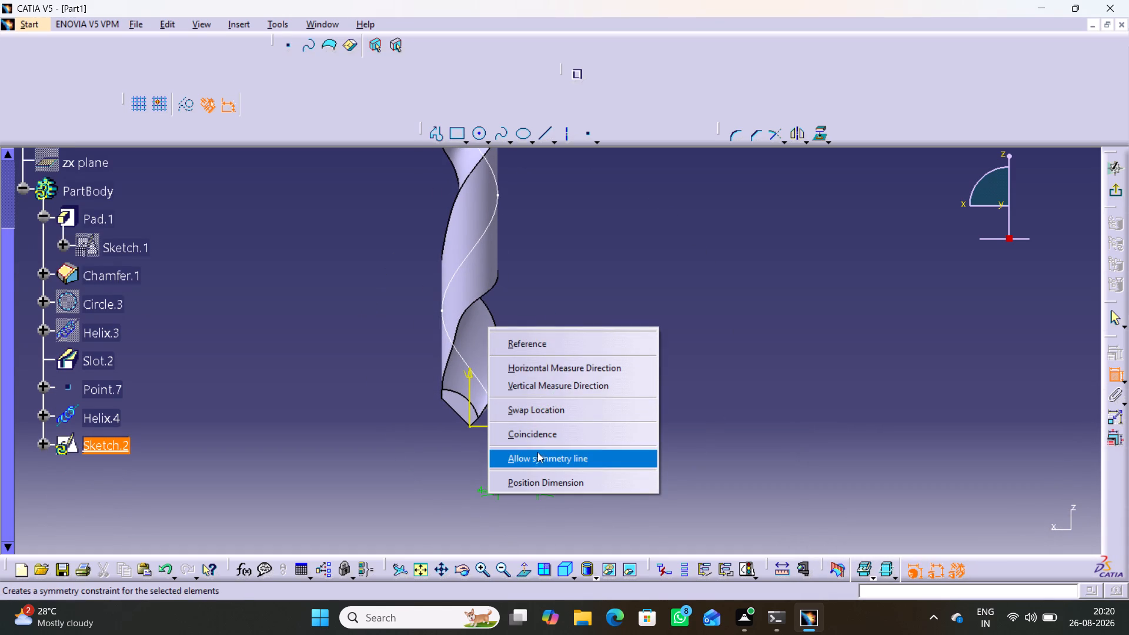
left_click(542, 440)
left_click(732, 385)
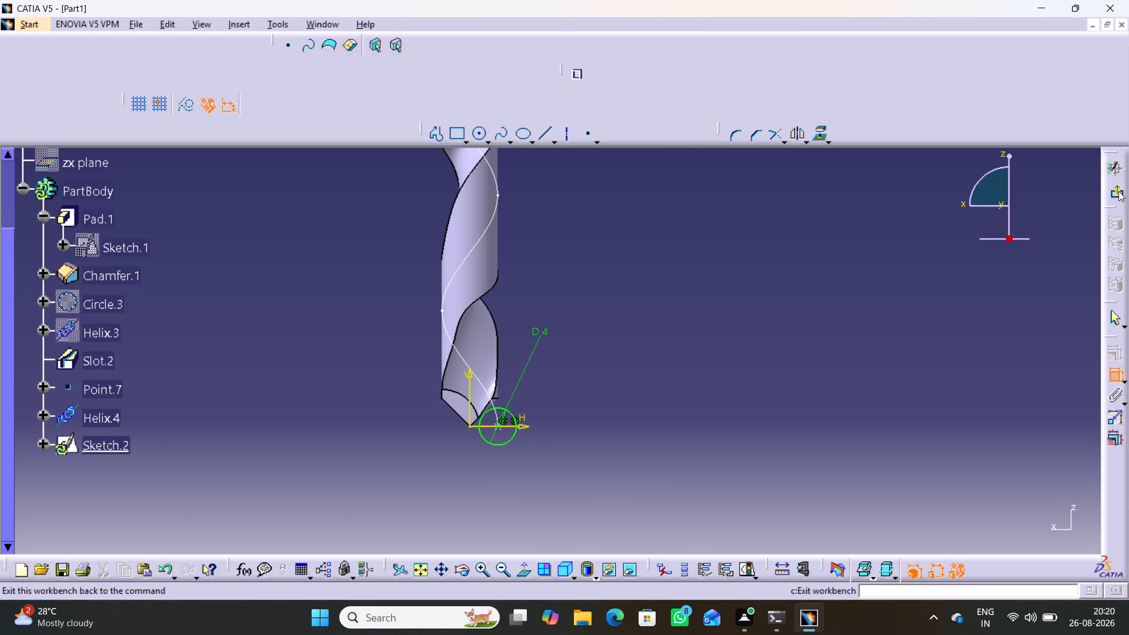
left_click(1118, 190)
left_click(587, 315)
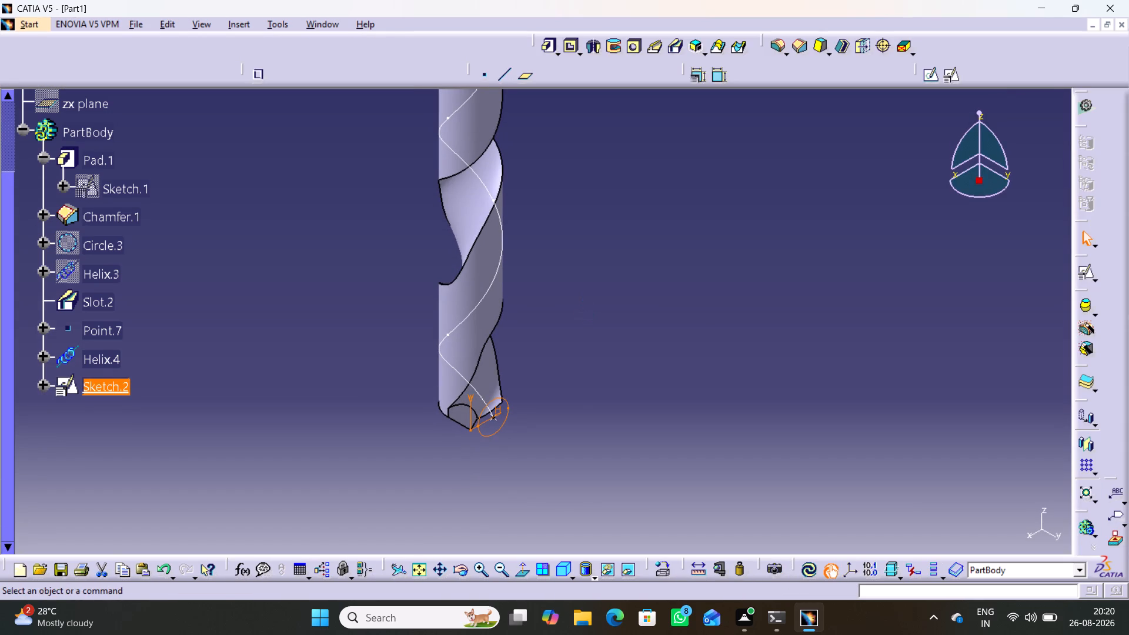
Cut a second slot with the 4 mm circle sketch as profile and the second helix as center curve, keeping the Keep angle profile control.
middle_click_drag(597, 268, 596, 344)
left_click(672, 42)
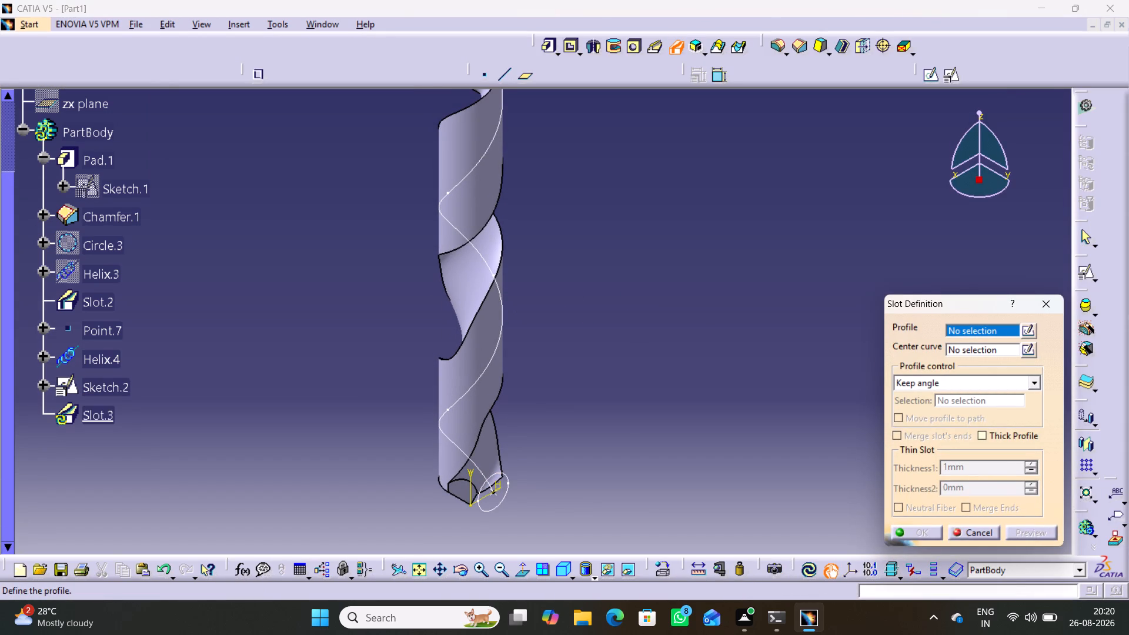
left_click(509, 476)
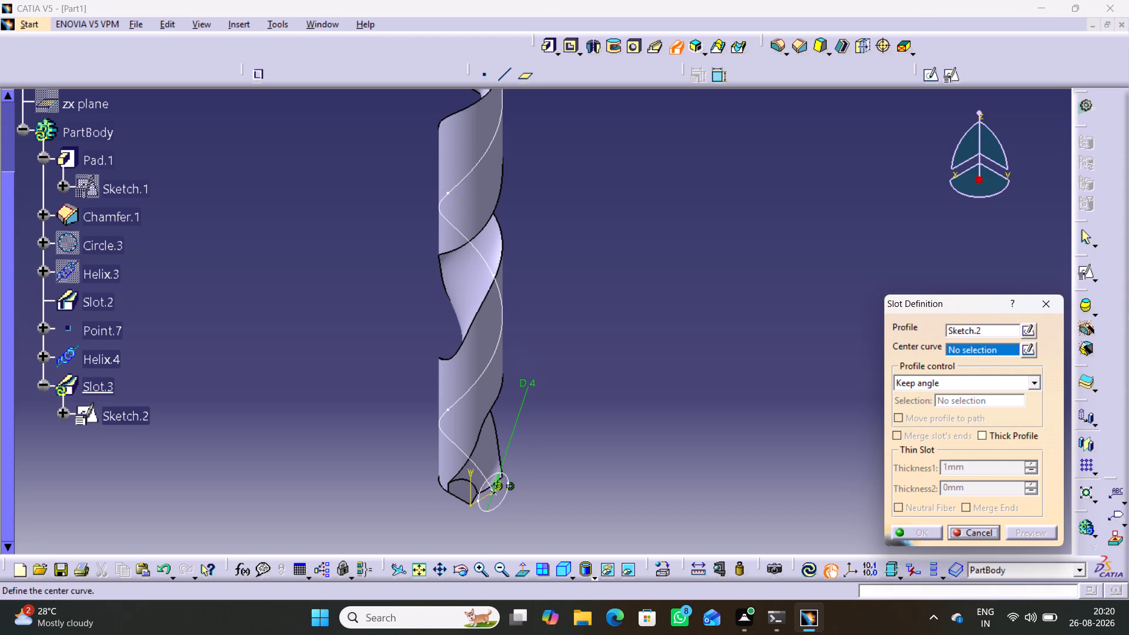
left_click(498, 339)
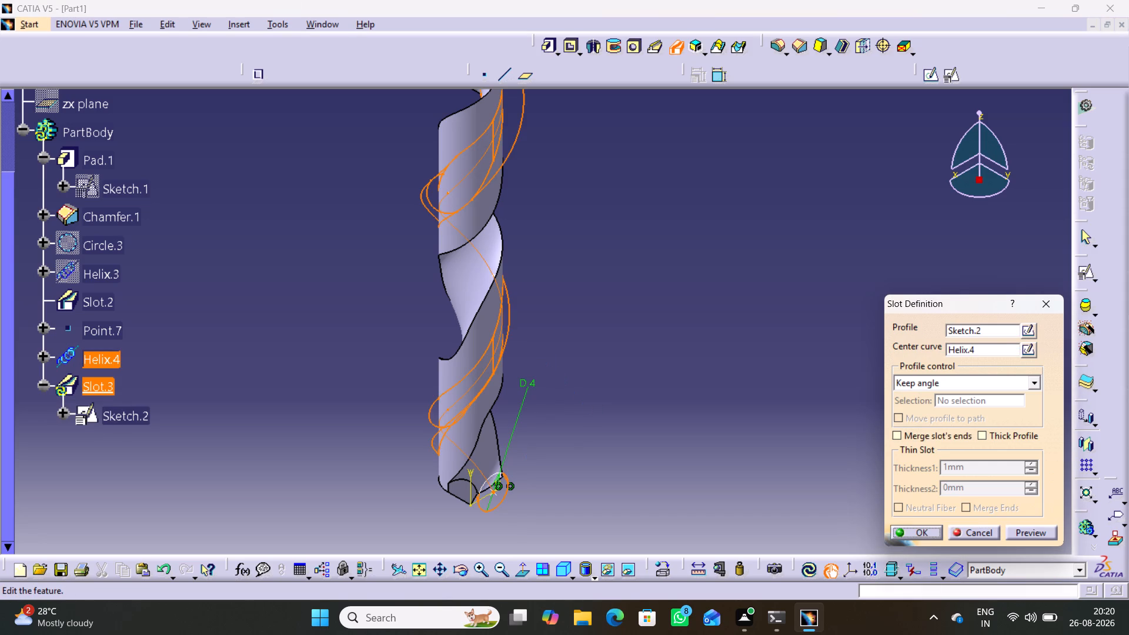
left_click(1025, 530)
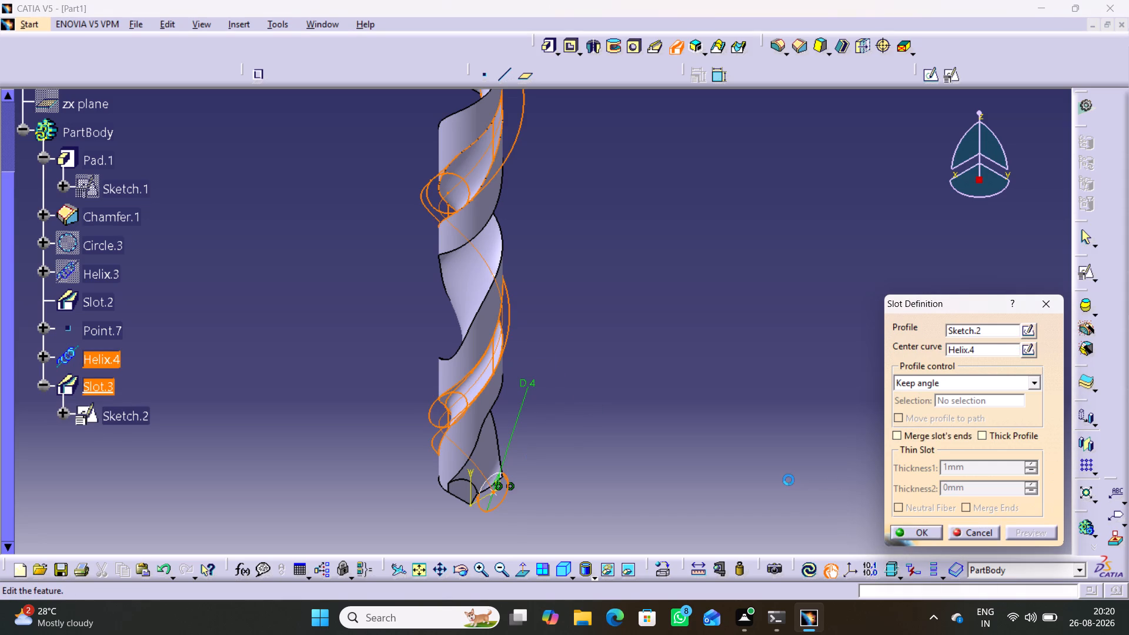
left_click(918, 534)
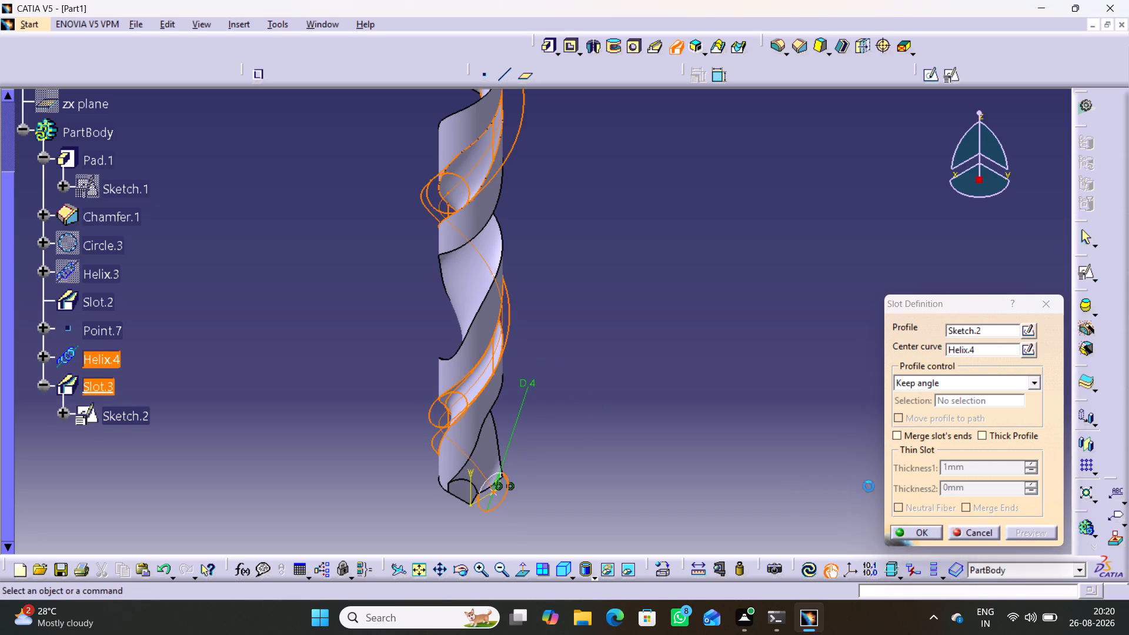
left_click(636, 304)
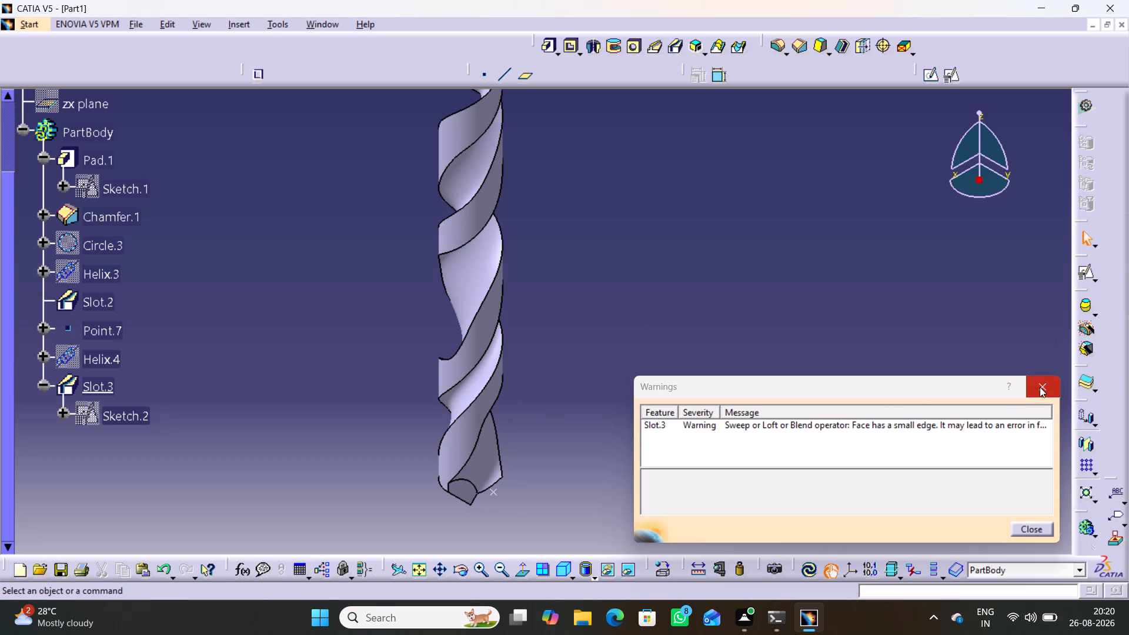
left_click(1040, 387)
Examine both helical flutes, the drill tip and the shank from several angles.
middle_click_drag(585, 367, 390, 269)
right_click_drag(585, 367, 390, 269)
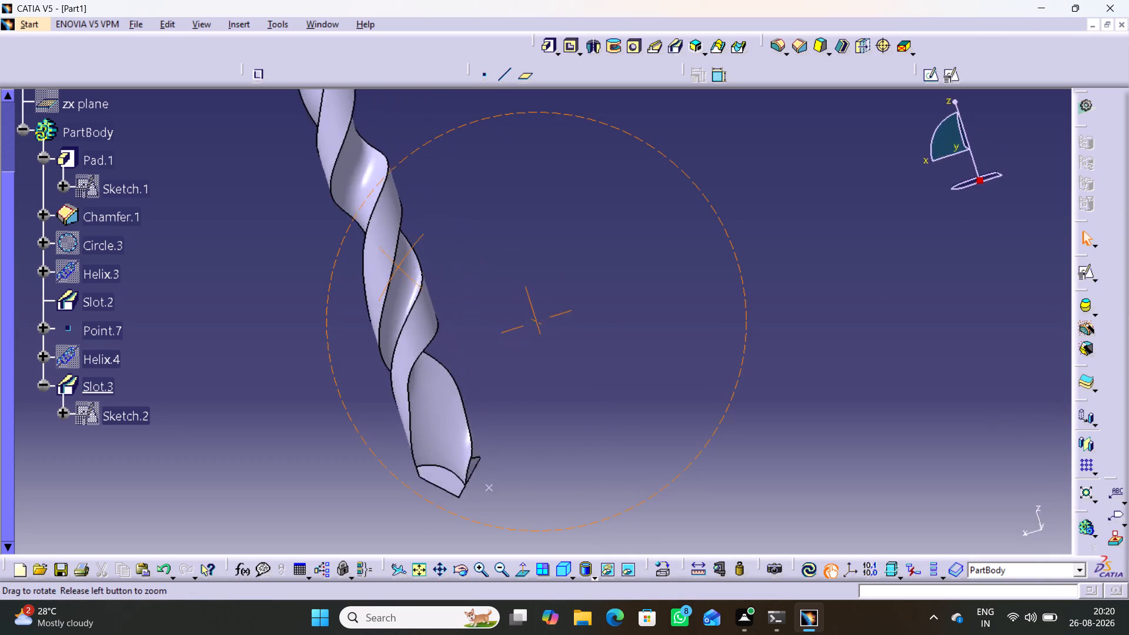
middle_click_drag(390, 269, 756, 410)
right_click_drag(390, 269, 756, 410)
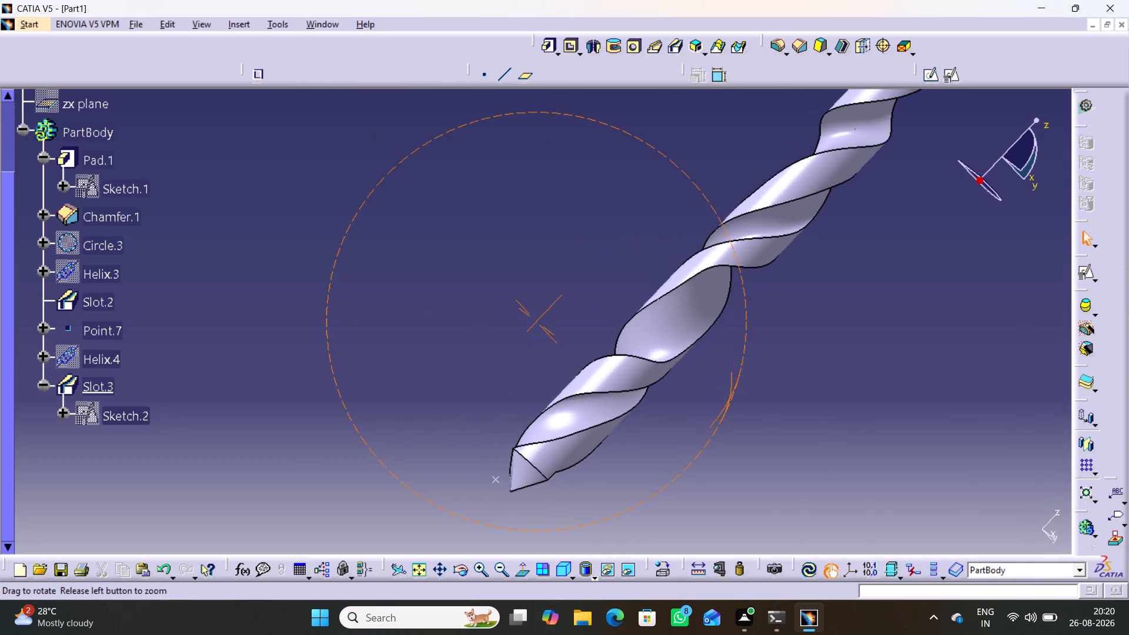
right_click_drag(756, 410, 756, 411)
middle_click_drag(756, 410, 756, 411)
middle_click_drag(851, 296, 629, 444)
right_click(609, 397)
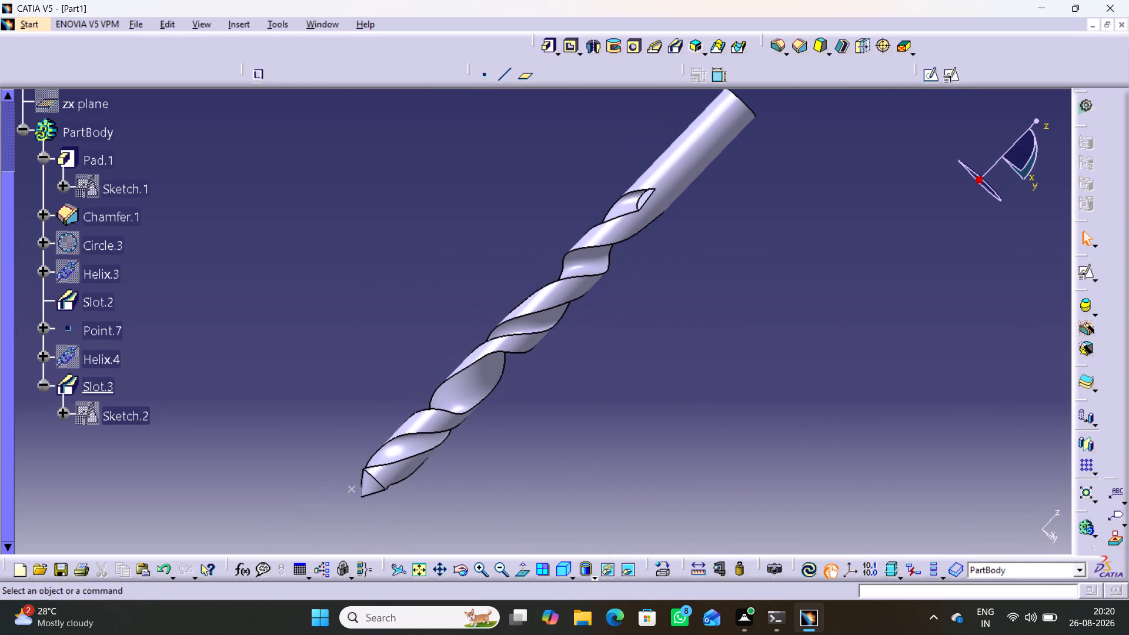
middle_click_drag(423, 506, 293, 389)
right_click_drag(425, 497, 293, 389)
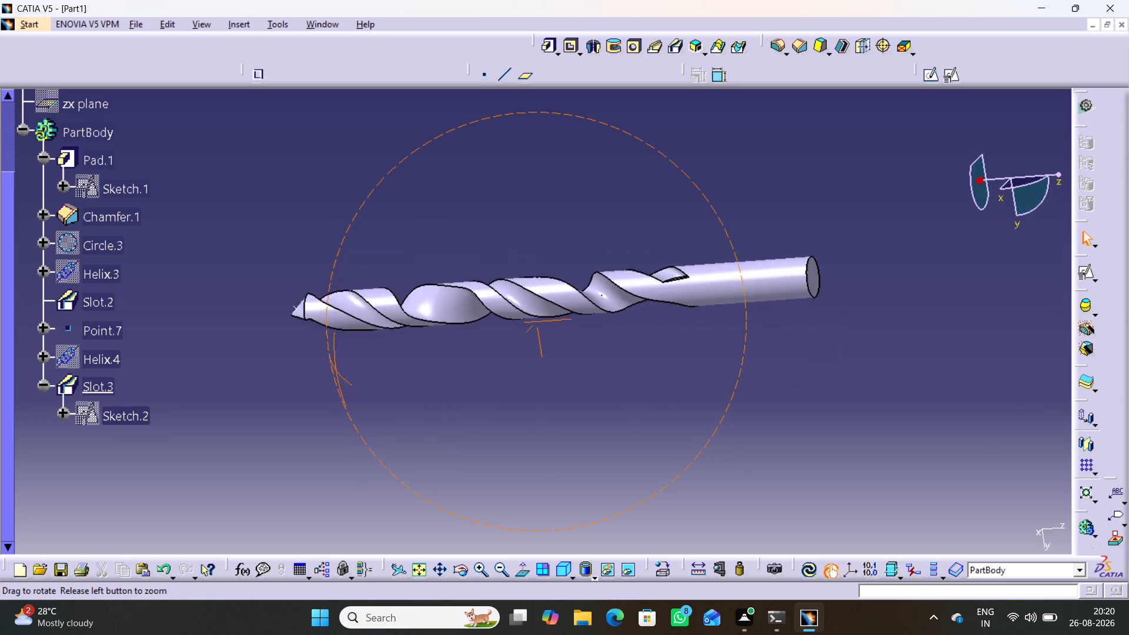
middle_click_drag(293, 389, 629, 451)
right_click_drag(293, 389, 629, 451)
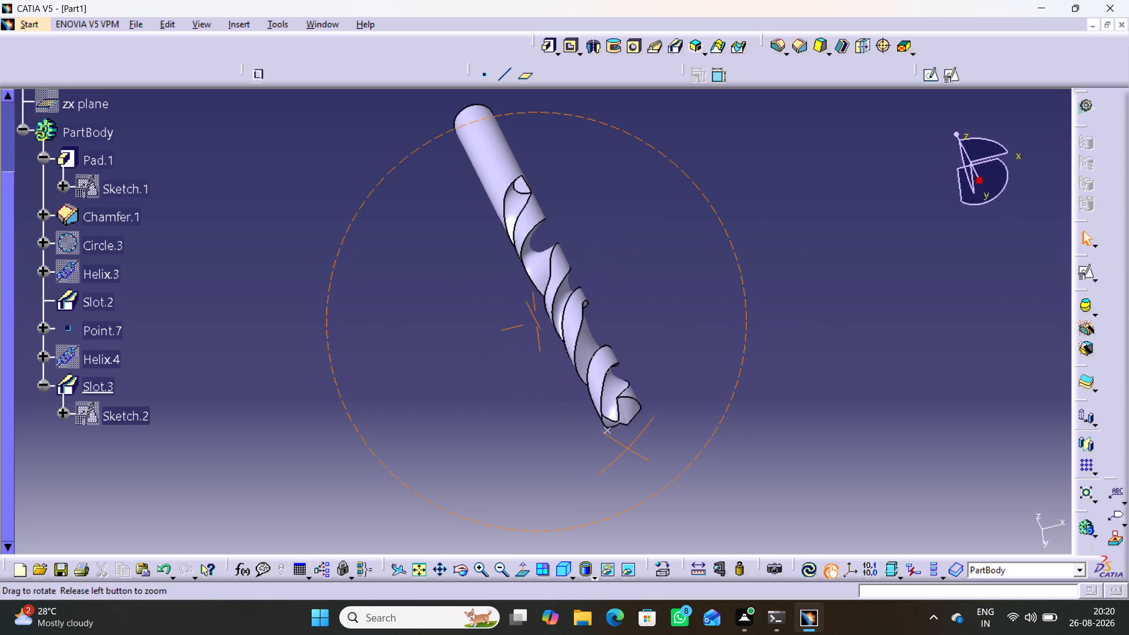
middle_click_drag(629, 451, 325, 295)
right_click_drag(629, 451, 325, 295)
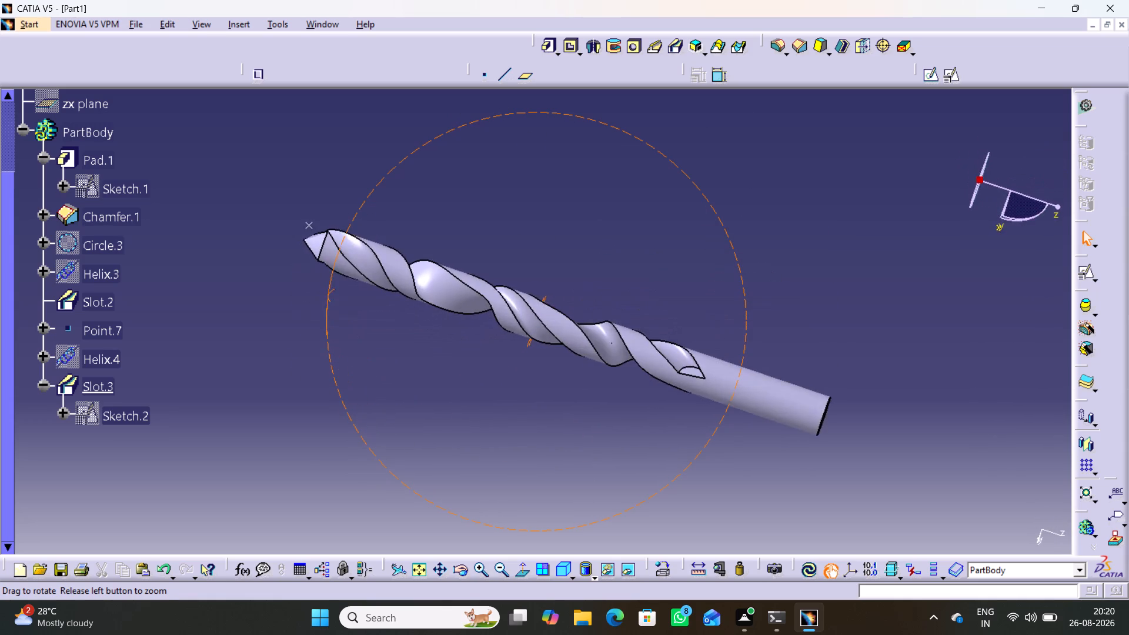
middle_click_drag(325, 295, 286, 281)
right_click_drag(325, 295, 286, 281)
middle_click_drag(747, 288, 490, 362)
right_click_drag(746, 289, 490, 362)
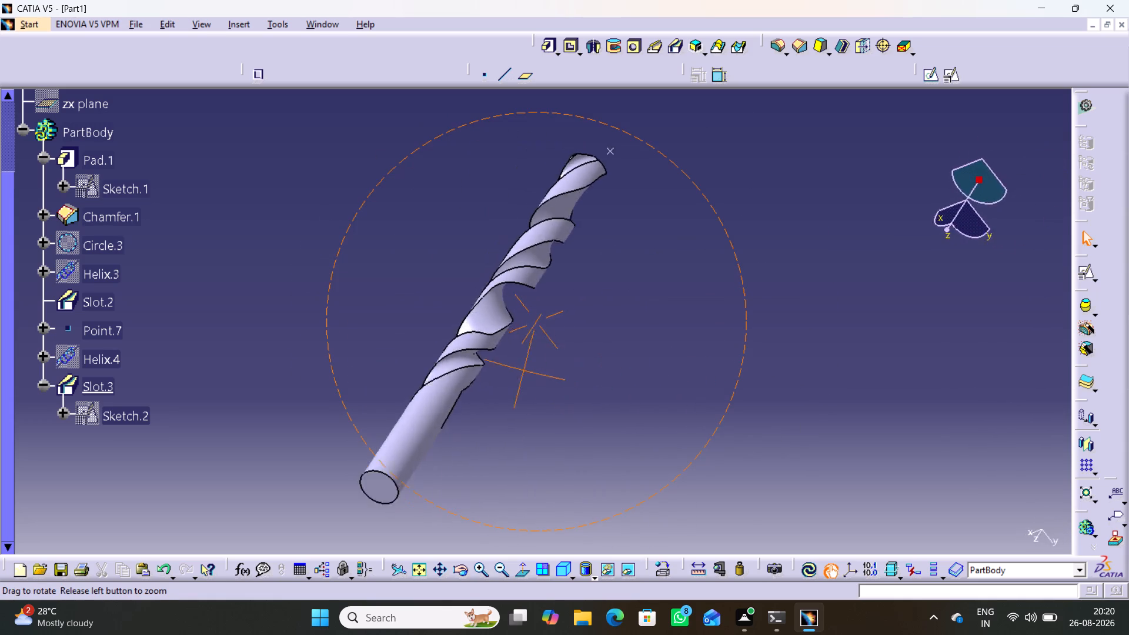
middle_click_drag(490, 362, 827, 349)
right_click_drag(490, 362, 827, 349)
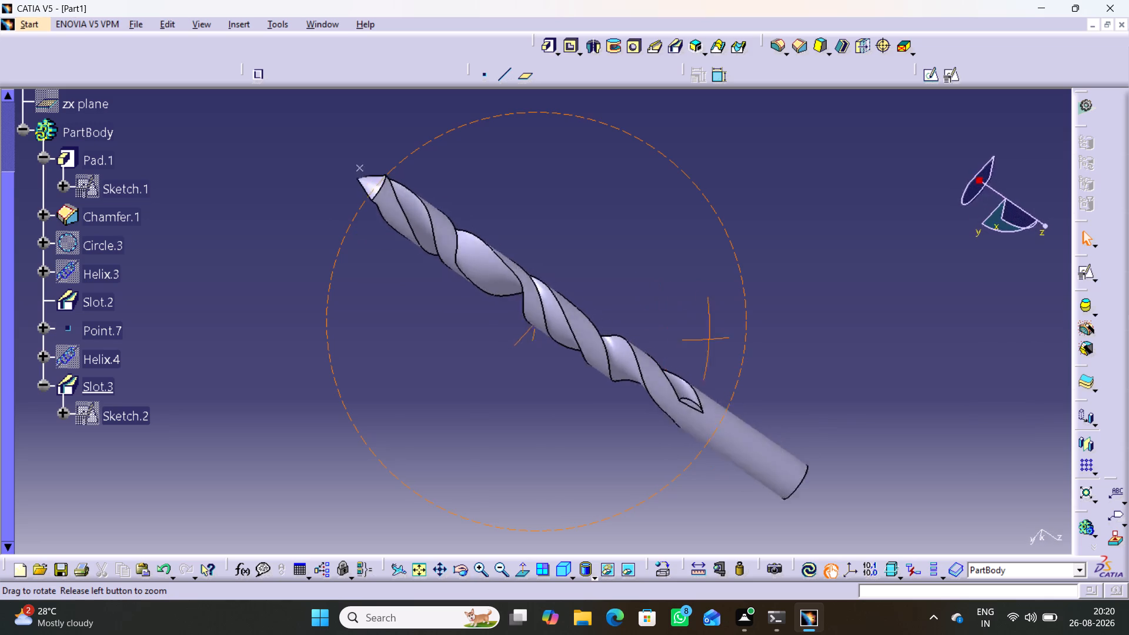
middle_click_drag(827, 349, 607, 353)
right_click_drag(827, 349, 607, 353)
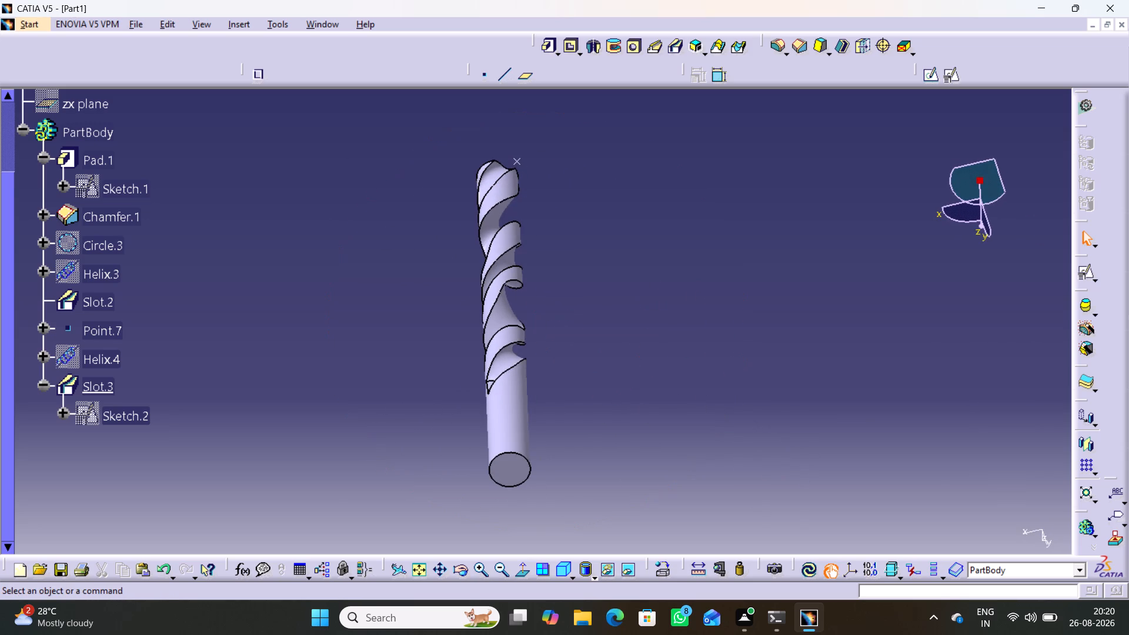
middle_click_drag(362, 333, 602, 232)
right_click_drag(362, 333, 602, 232)
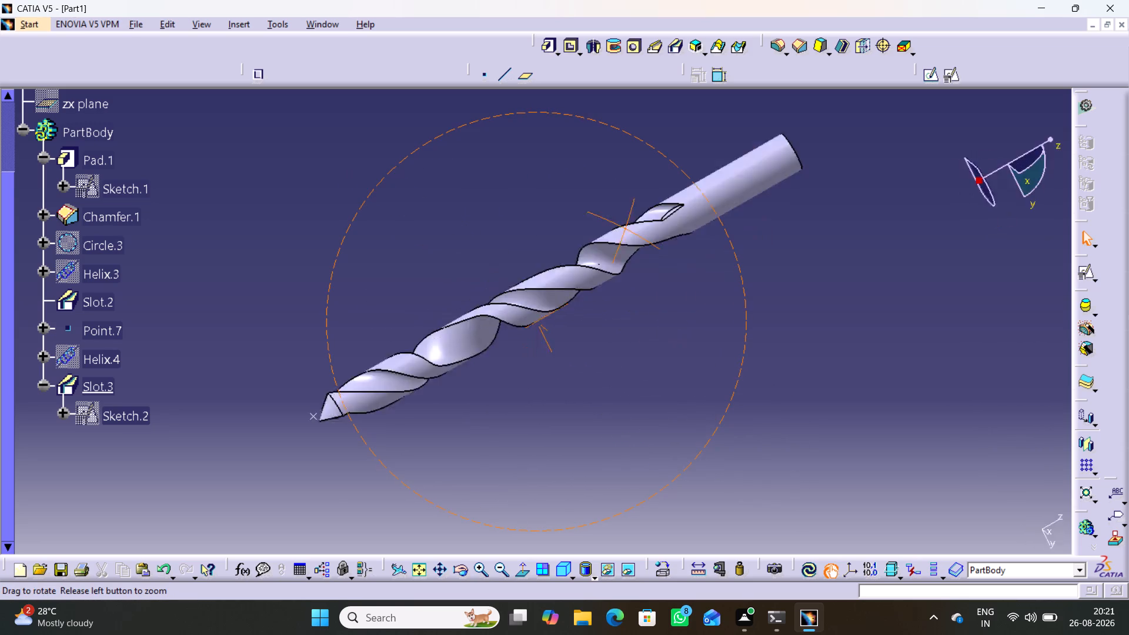
middle_click_drag(602, 232, 636, 386)
right_click_drag(602, 232, 636, 386)
middle_click_drag(739, 208, 705, 379)
right_click_drag(739, 216, 705, 379)
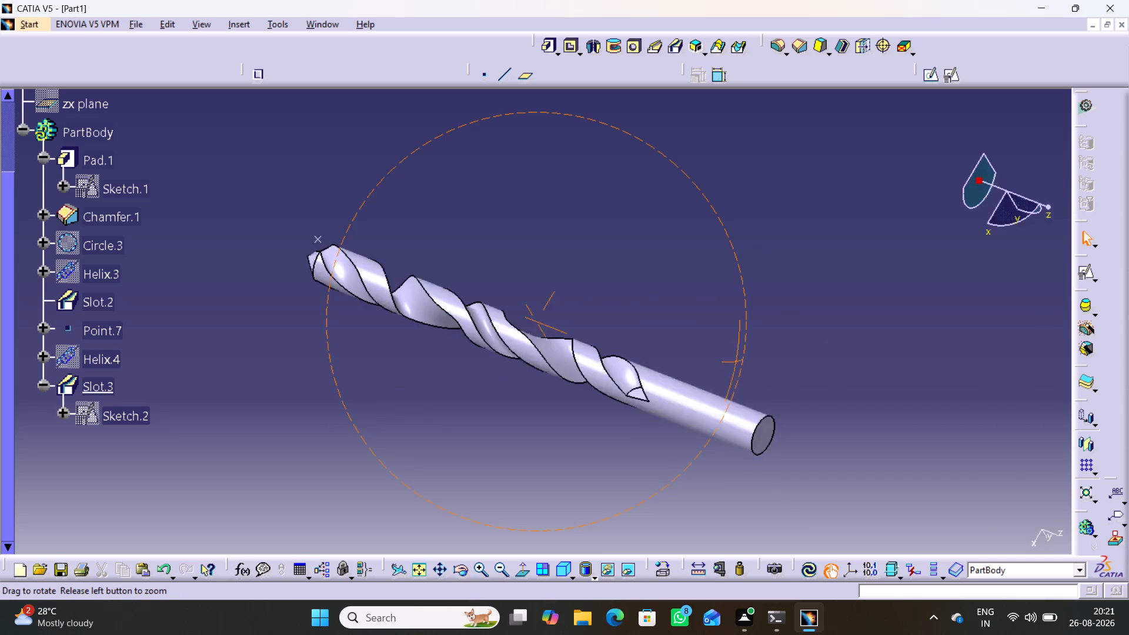
Hide the reference point beside the drill tip where the second helix starts.
right_click_drag(705, 379, 790, 371)
middle_click_drag(705, 379, 791, 372)
middle_click_drag(287, 305, 305, 285)
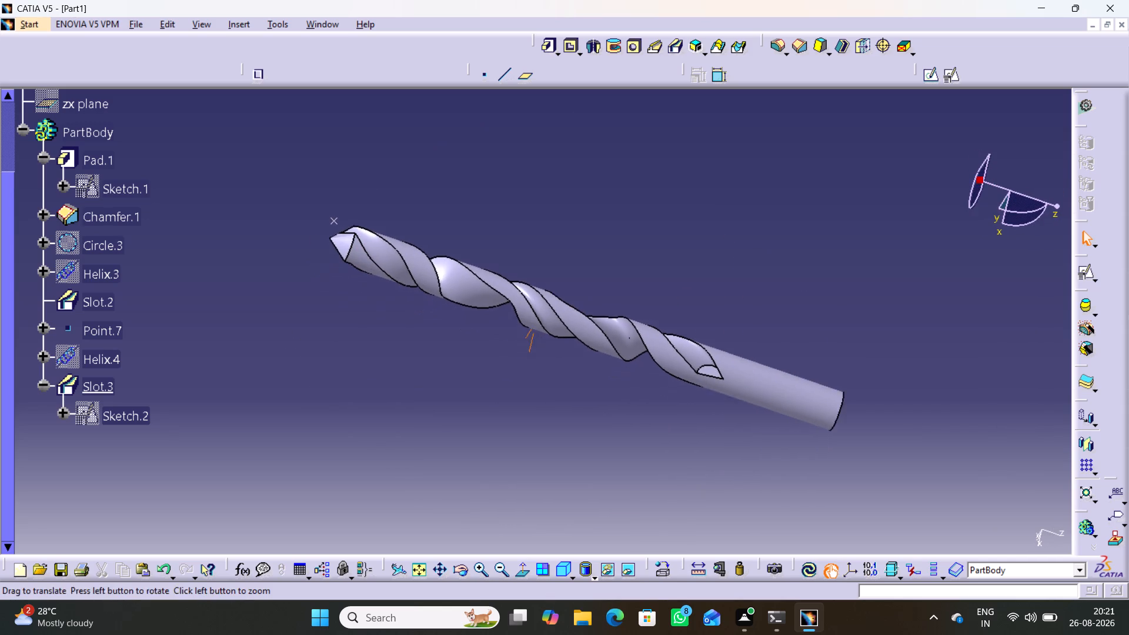
middle_click_drag(305, 285, 377, 347)
right_click_drag(307, 282, 376, 347)
right_click(390, 290)
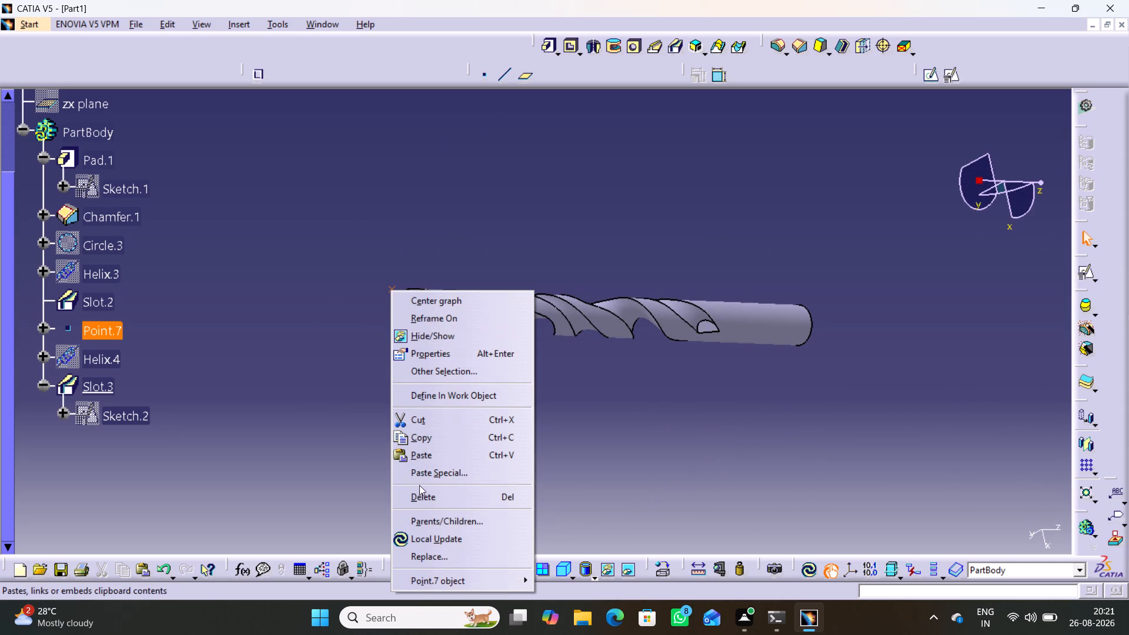
left_click(443, 342)
left_click(563, 409)
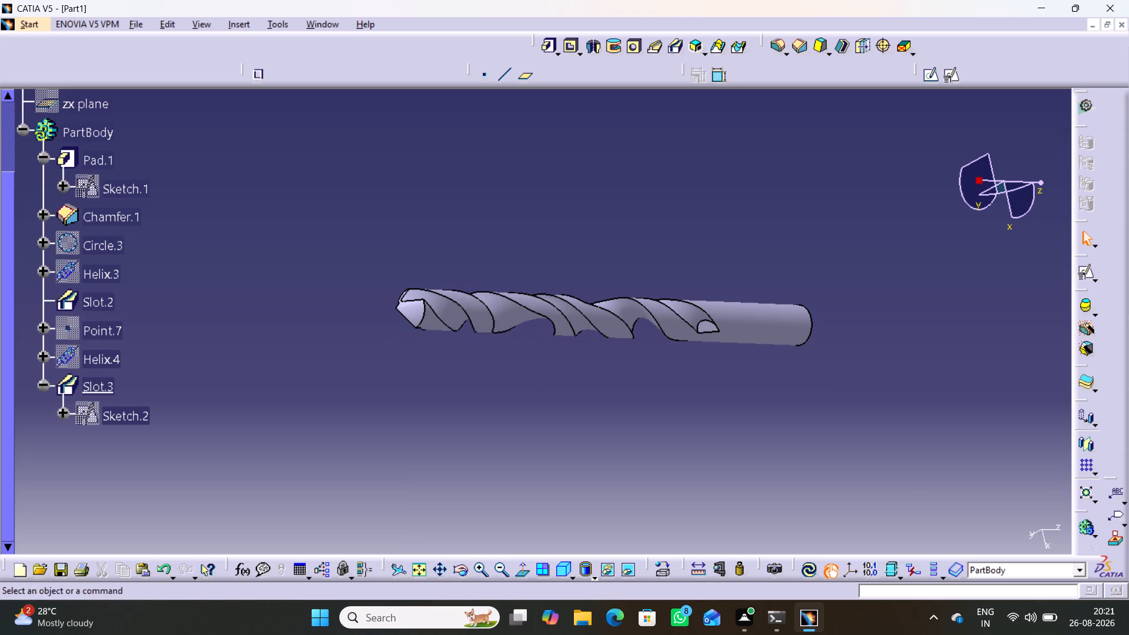
Examine the drill bit's flutes, tip and shank end from several angles.
middle_click_drag(567, 396, 537, 209)
right_click_drag(553, 382, 537, 209)
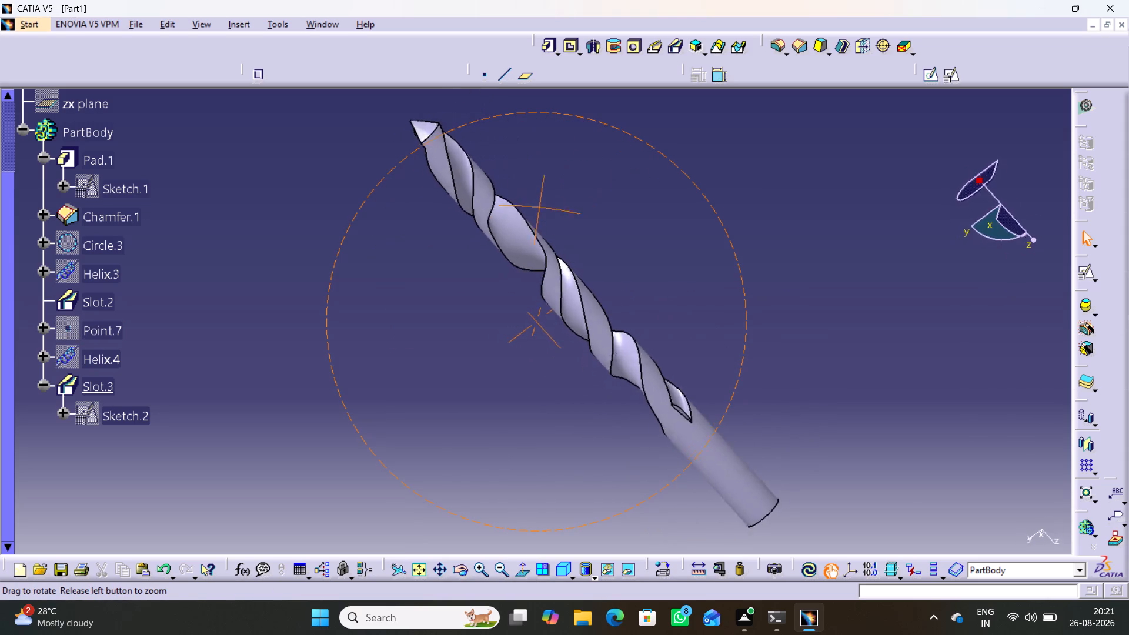
middle_click_drag(537, 209, 291, 382)
right_click_drag(537, 209, 291, 382)
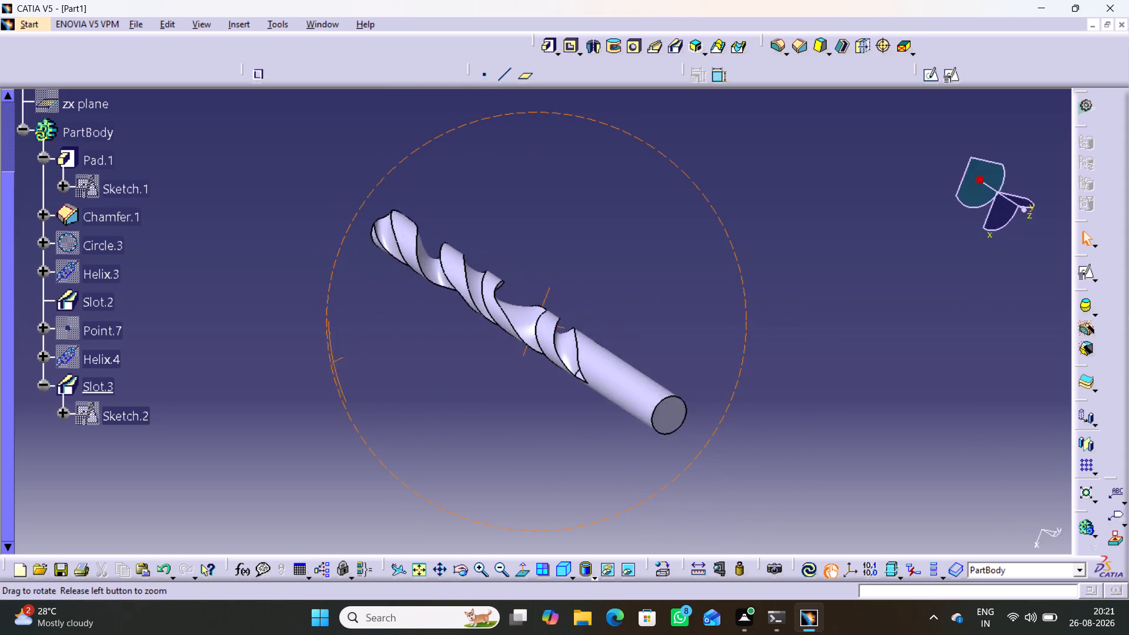
middle_click_drag(291, 382, 286, 422)
right_click_drag(291, 382, 335, 405)
middle_click_drag(533, 212, 298, 343)
right_click_drag(526, 225, 298, 343)
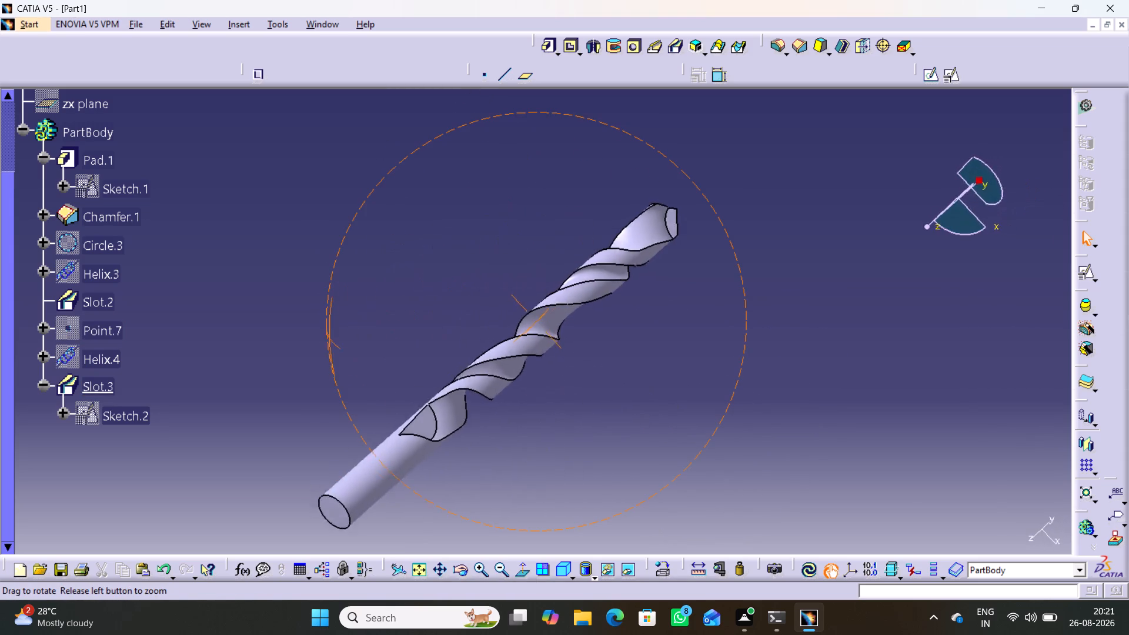
middle_click_drag(298, 343, 574, 365)
right_click_drag(298, 343, 574, 365)
middle_click_drag(402, 399, 432, 257)
right_click_drag(399, 355, 432, 257)
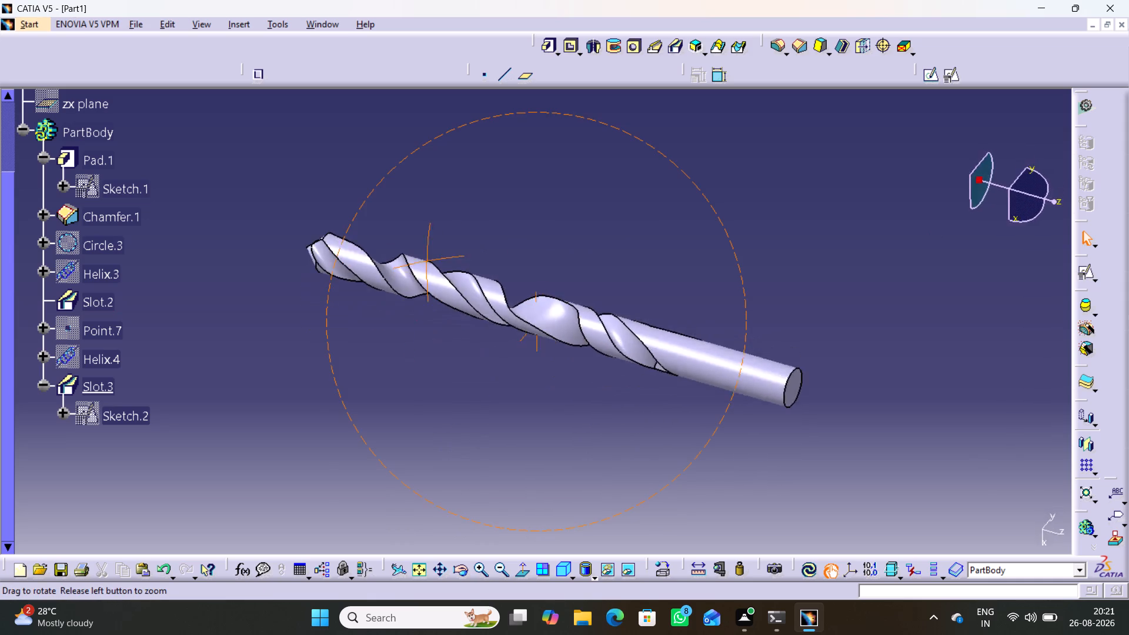
middle_click_drag(432, 257, 655, 424)
right_click_drag(432, 257, 655, 424)
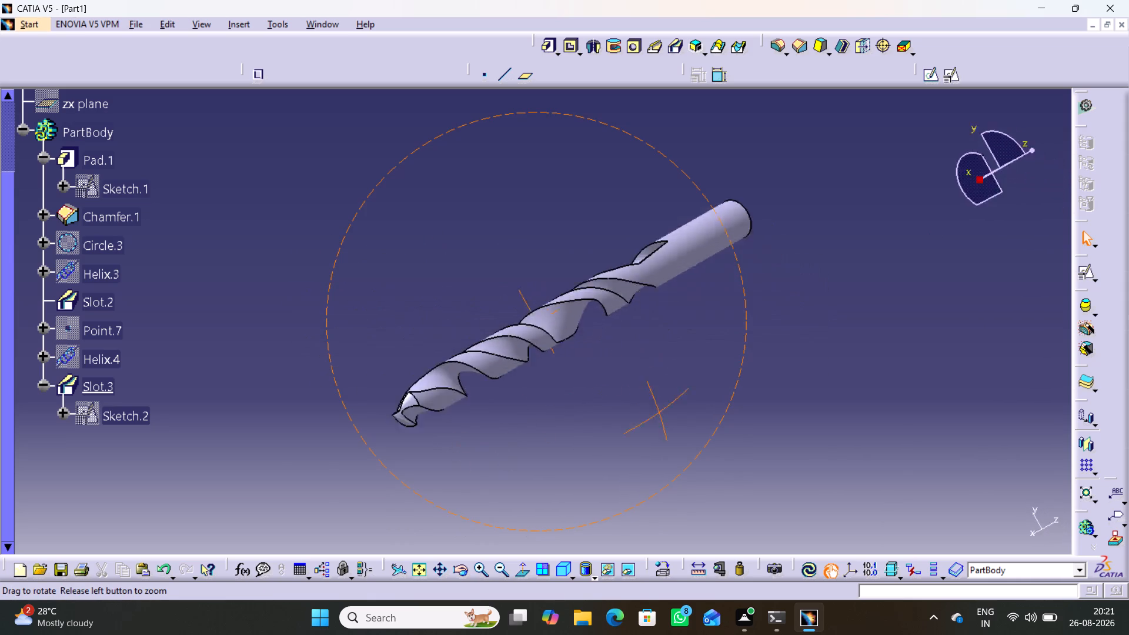
middle_click_drag(655, 424, 439, 459)
right_click_drag(655, 424, 443, 450)
middle_click_drag(818, 452, 582, 308)
right_click_drag(773, 396, 582, 308)
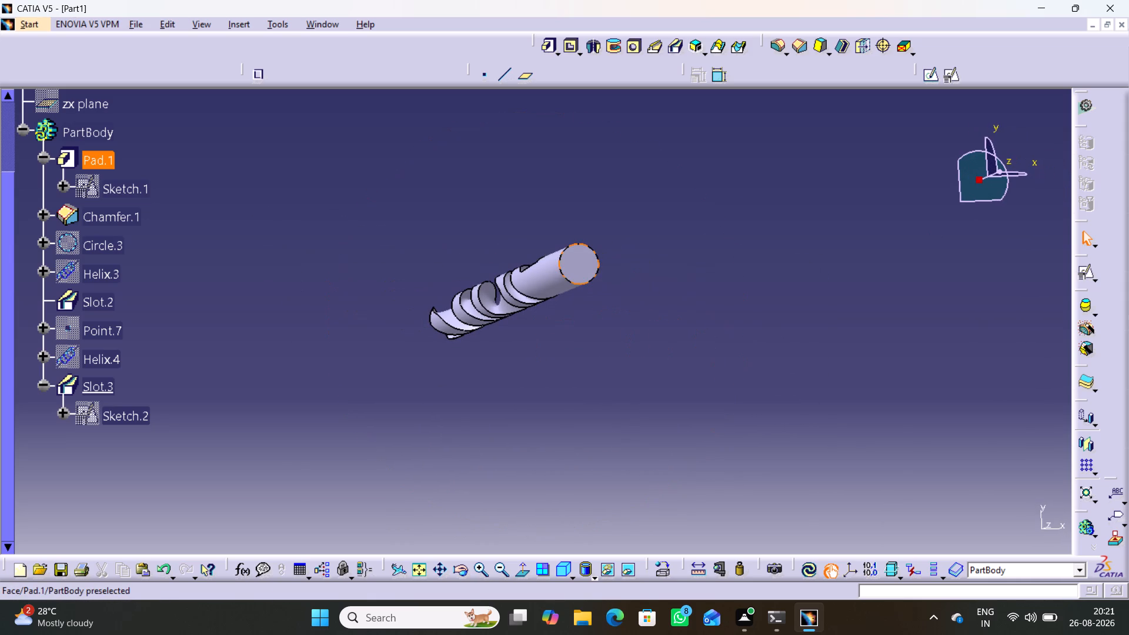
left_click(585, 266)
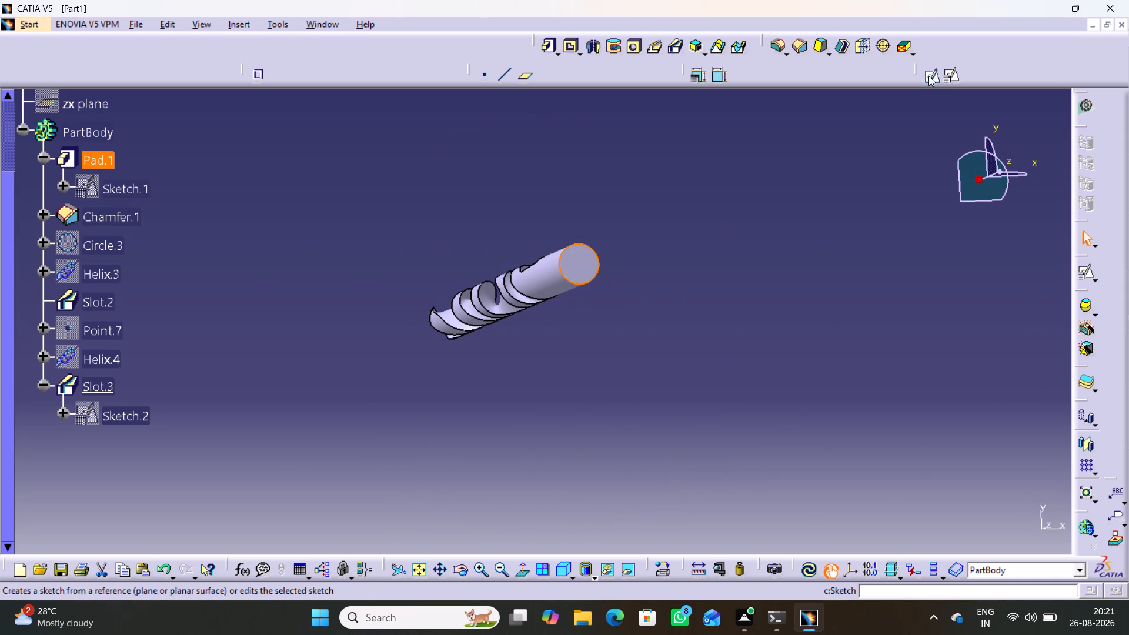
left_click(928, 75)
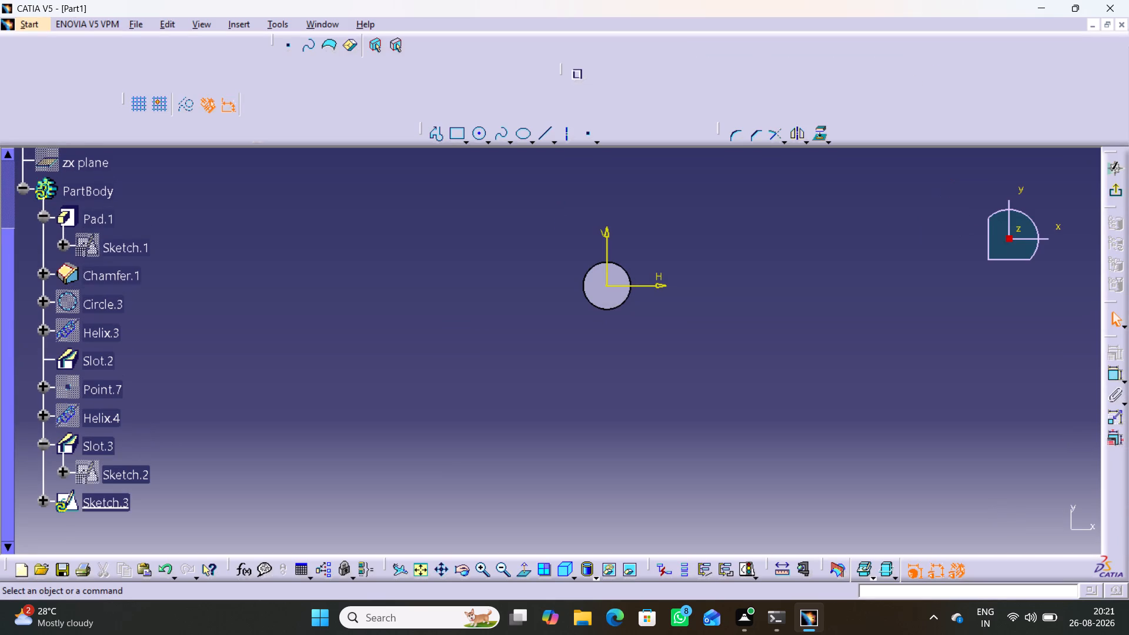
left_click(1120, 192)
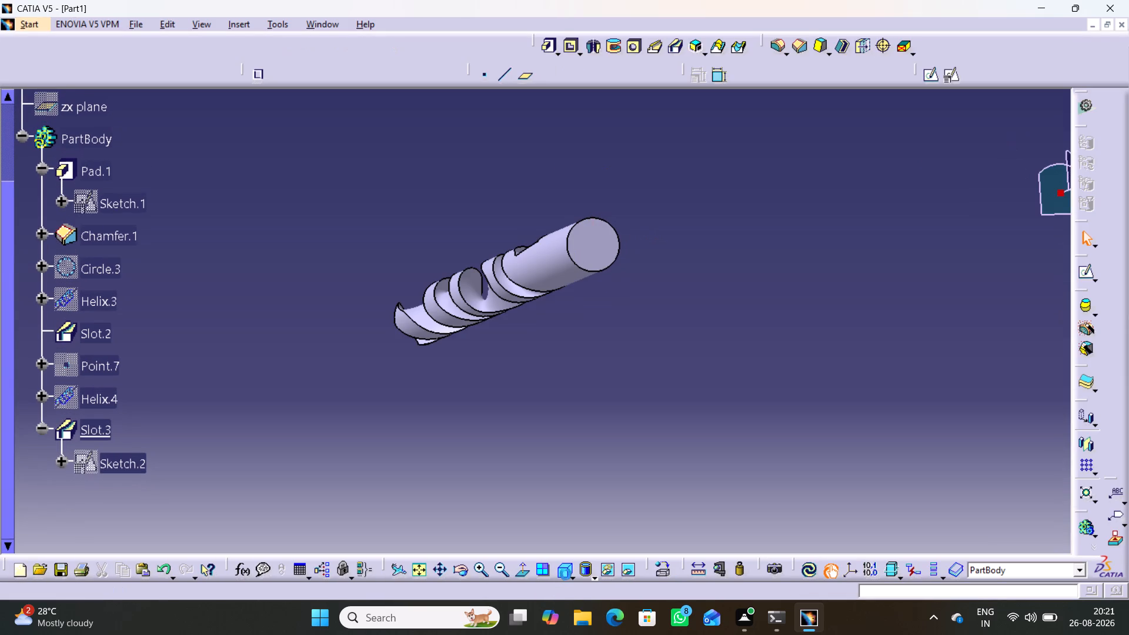
Start a positioned sketch on the shank's flat end face, with Swap and Reverse V enabled for its axes.
left_click(566, 571)
left_click(419, 572)
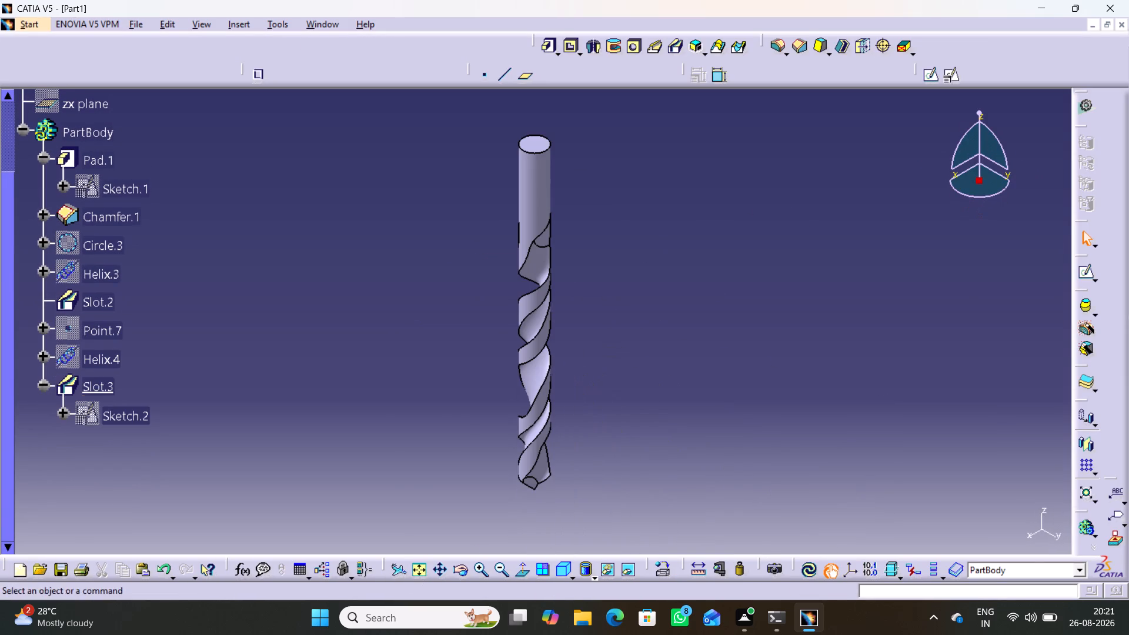
middle_click_drag(570, 268, 579, 369)
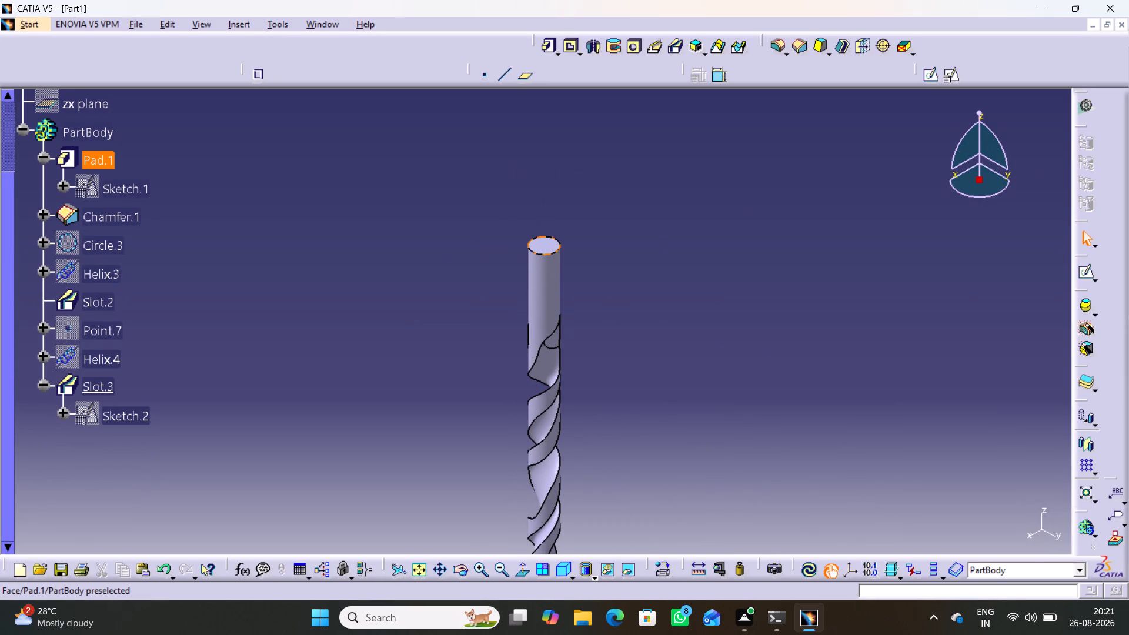
left_click(551, 242)
left_click(953, 73)
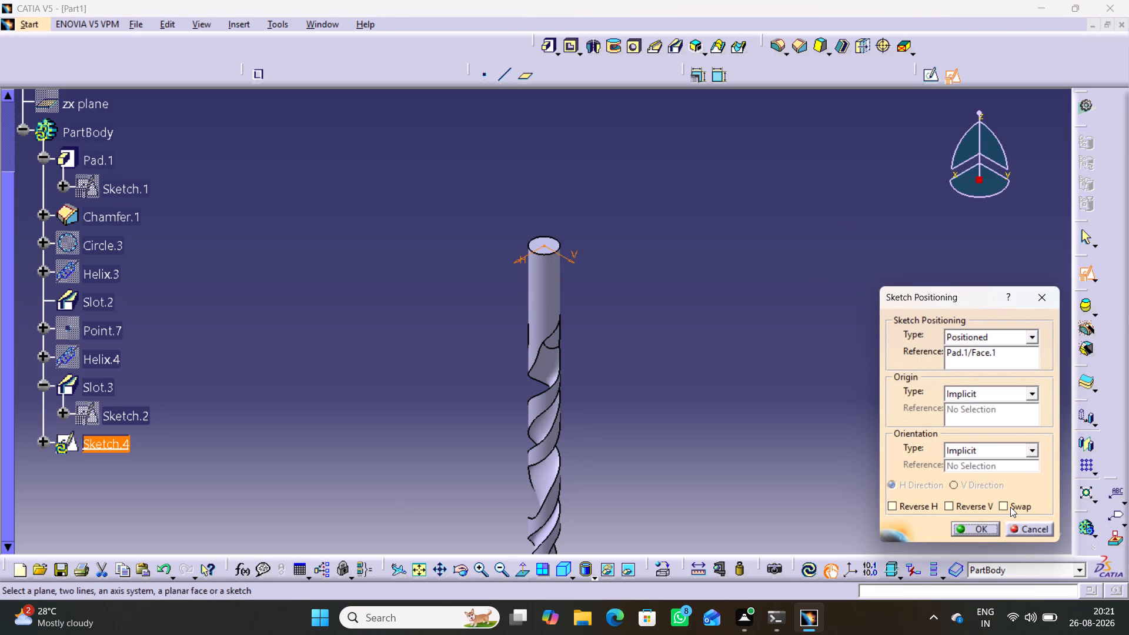
left_click(1010, 507)
left_click(971, 502)
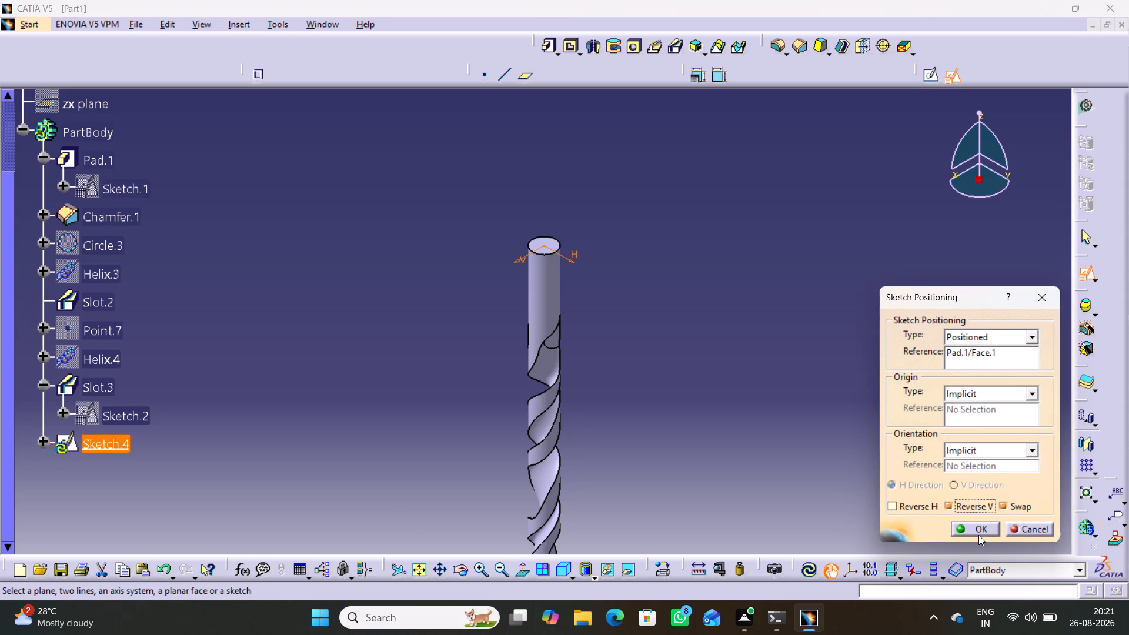
left_click(971, 528)
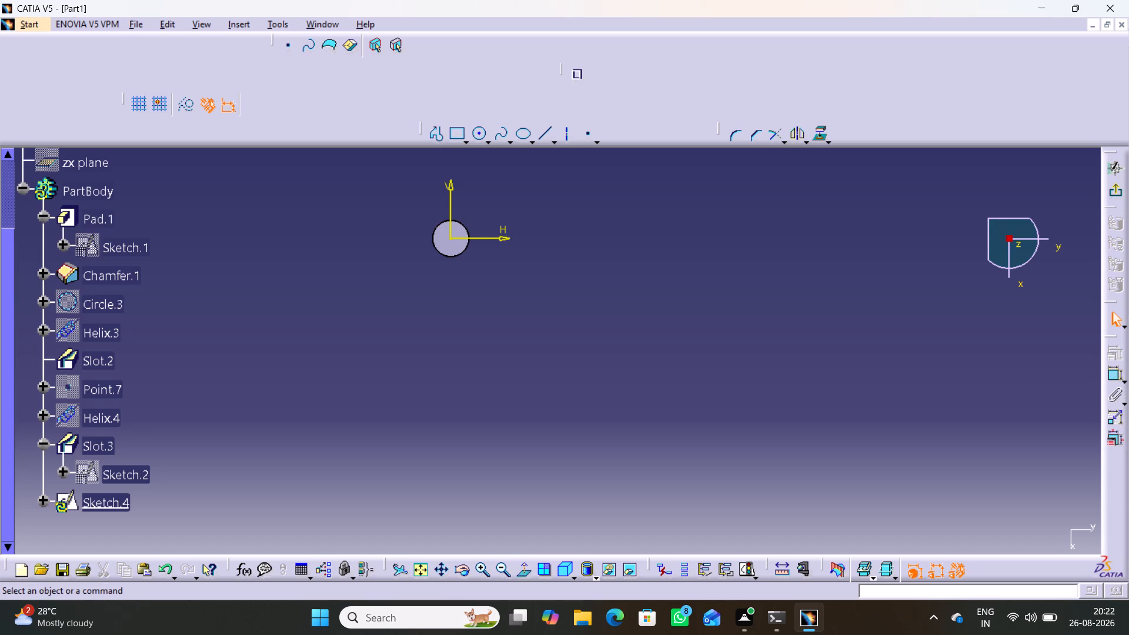
Draw a centered rectangle on the sketch origin, about 4 mm wide and 11.3 mm high.
middle_click_drag(500, 200, 559, 279)
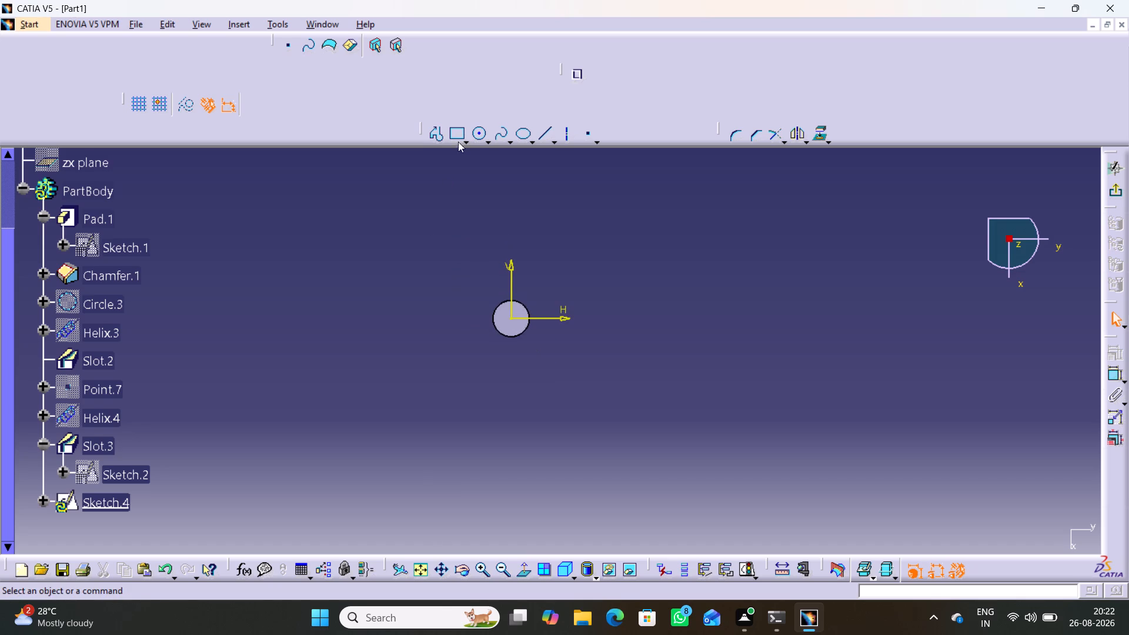
left_click(455, 135)
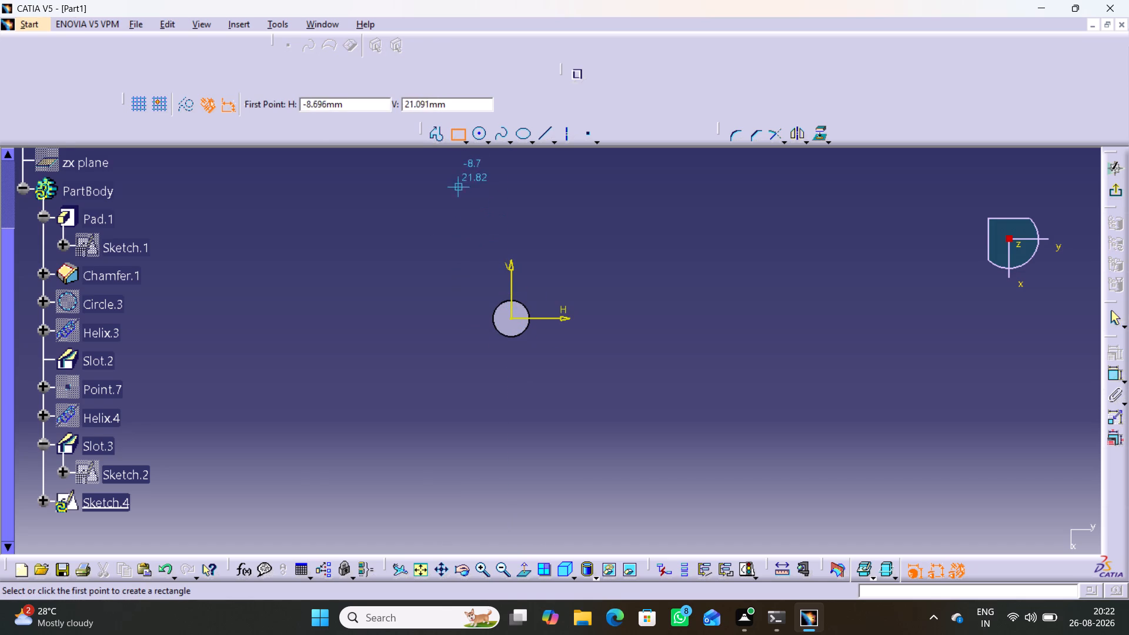
left_click(466, 138)
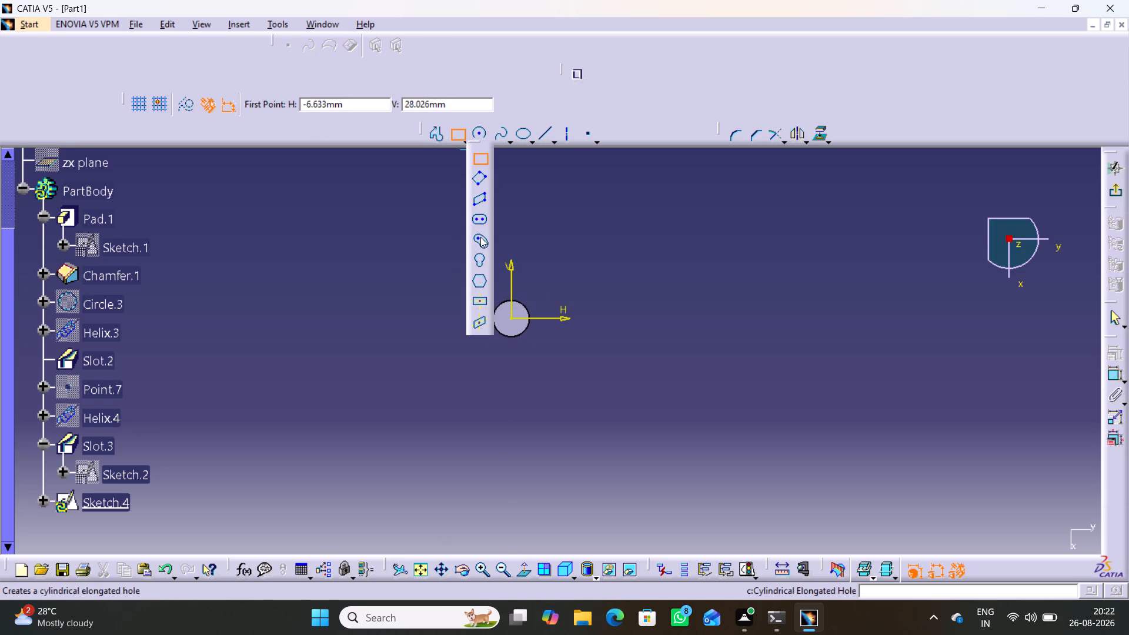
left_click(480, 300)
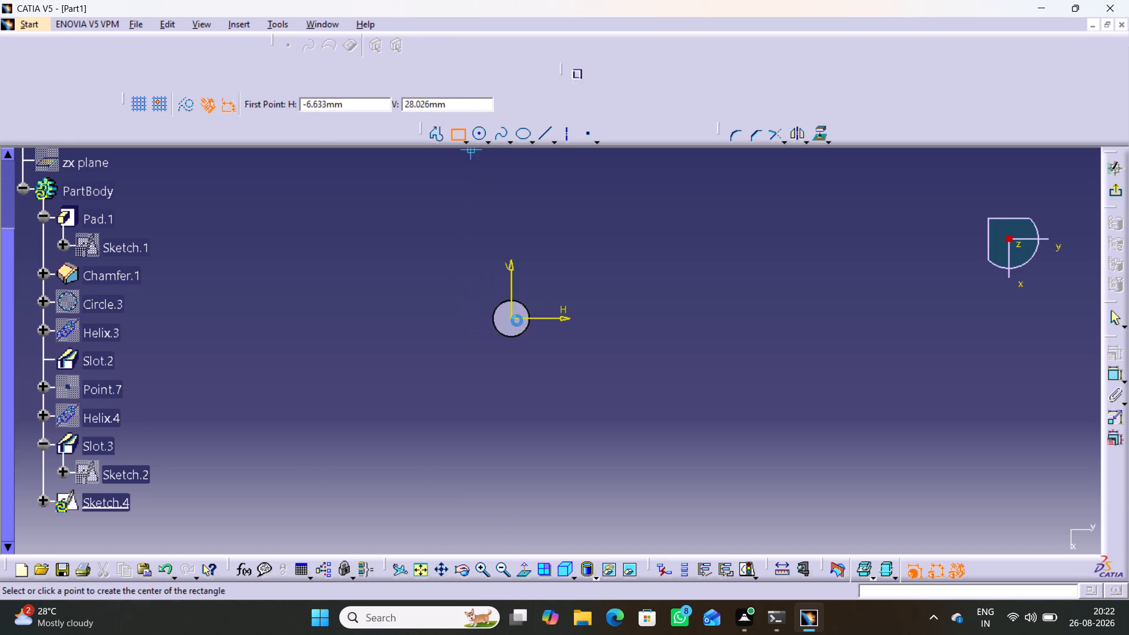
left_click(511, 318)
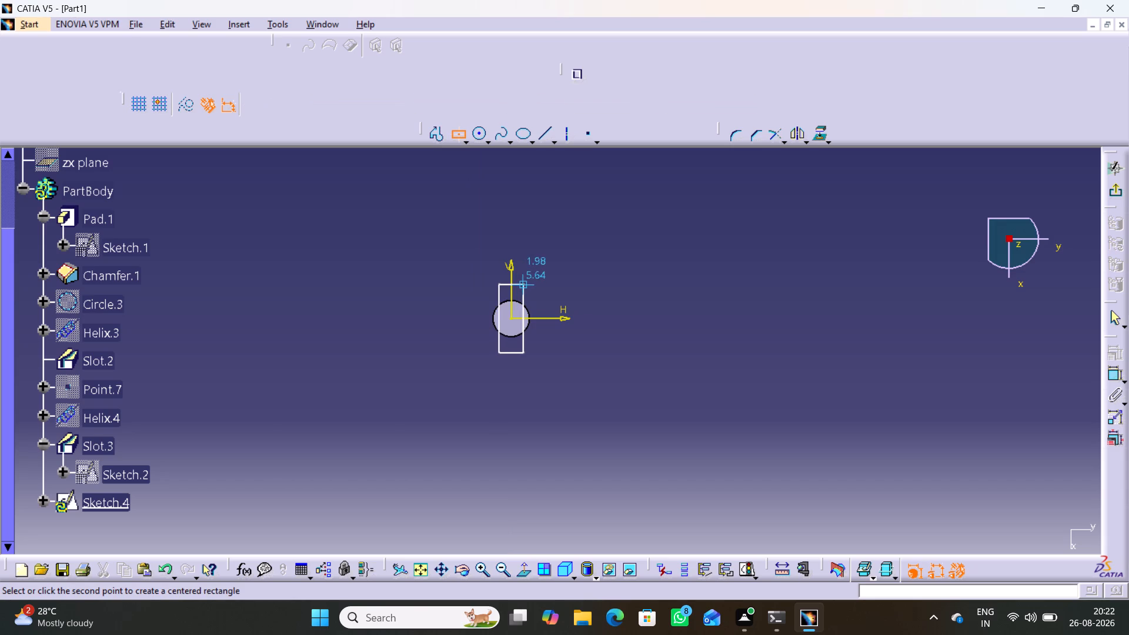
left_click(523, 285)
left_click(920, 360)
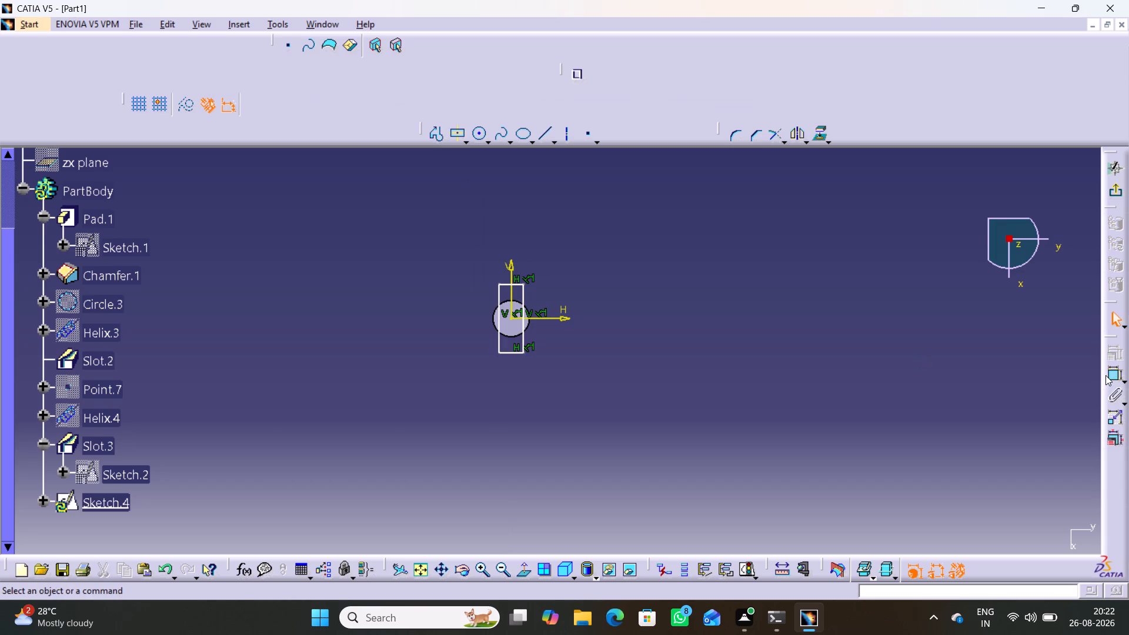
Dimension the rectangle's width and set it to 2 mm.
double_click(1115, 373)
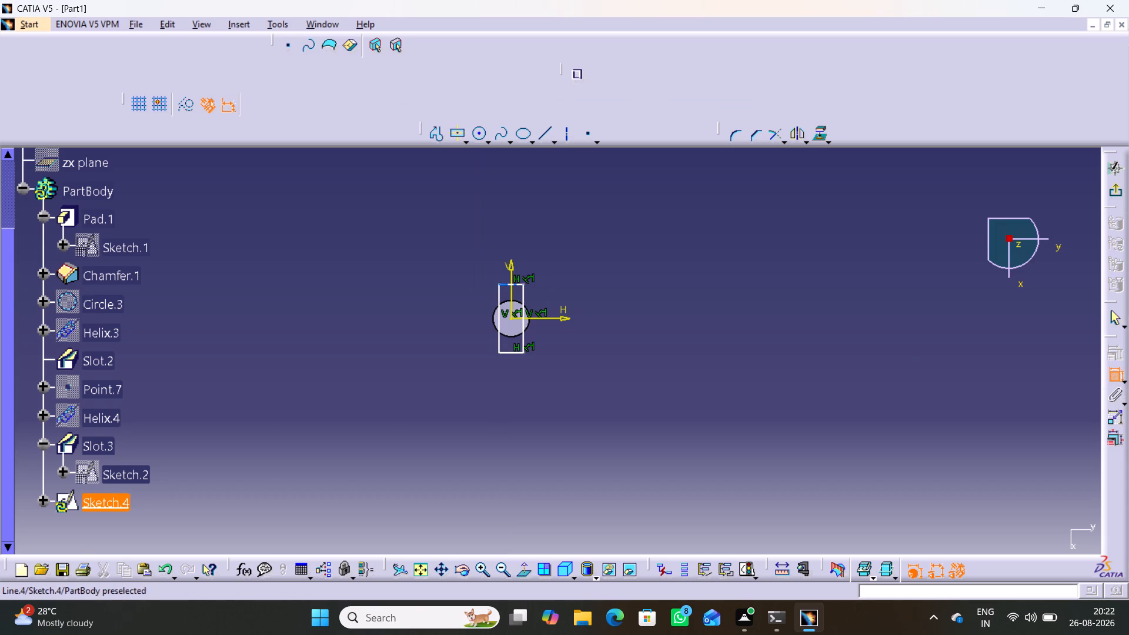
left_click(512, 283)
left_click(510, 238)
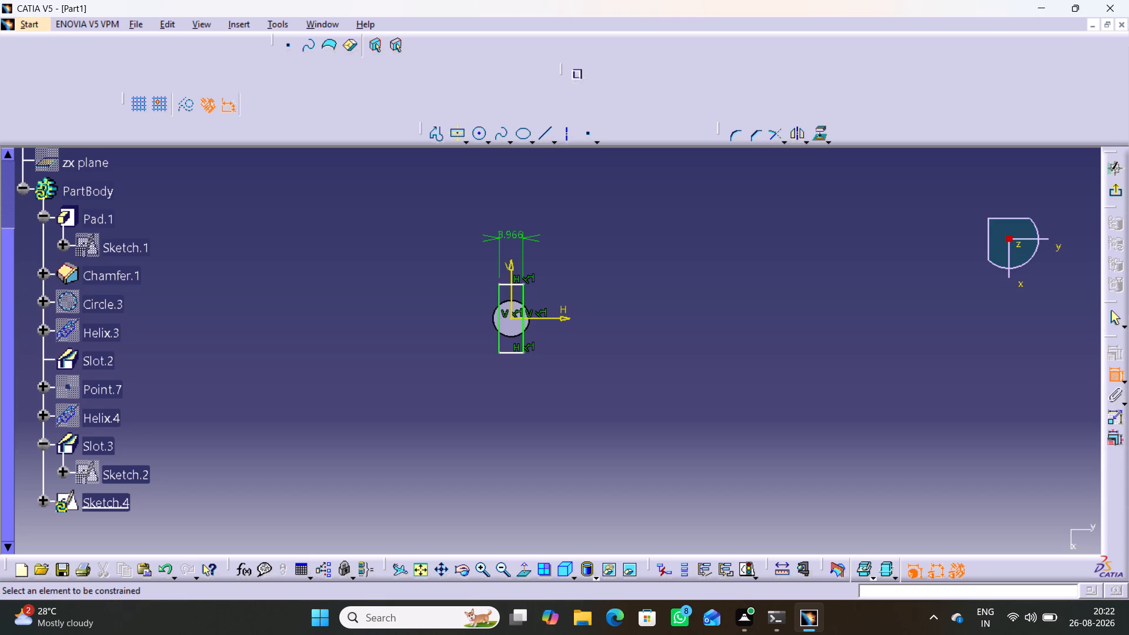
key("2")
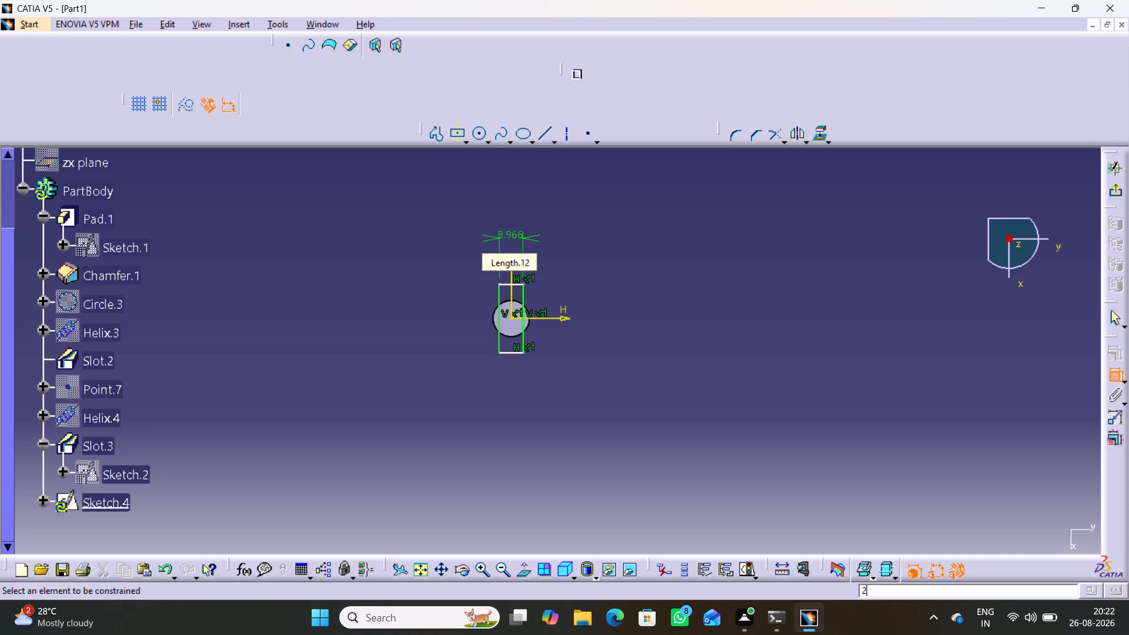
key("Return")
left_click(587, 342)
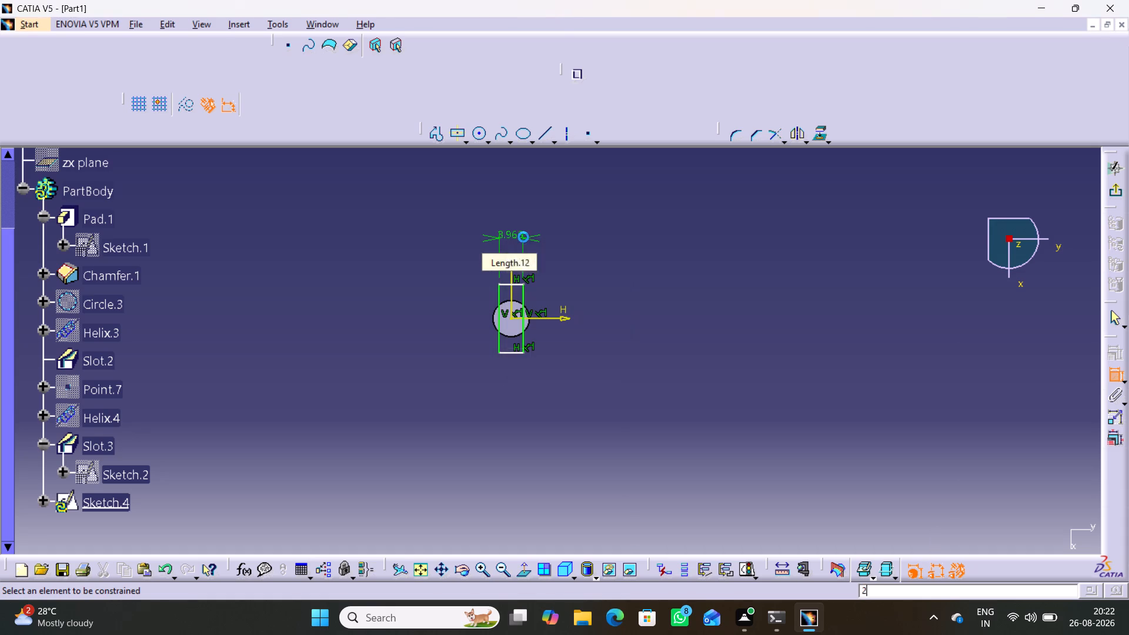
double_click(510, 233)
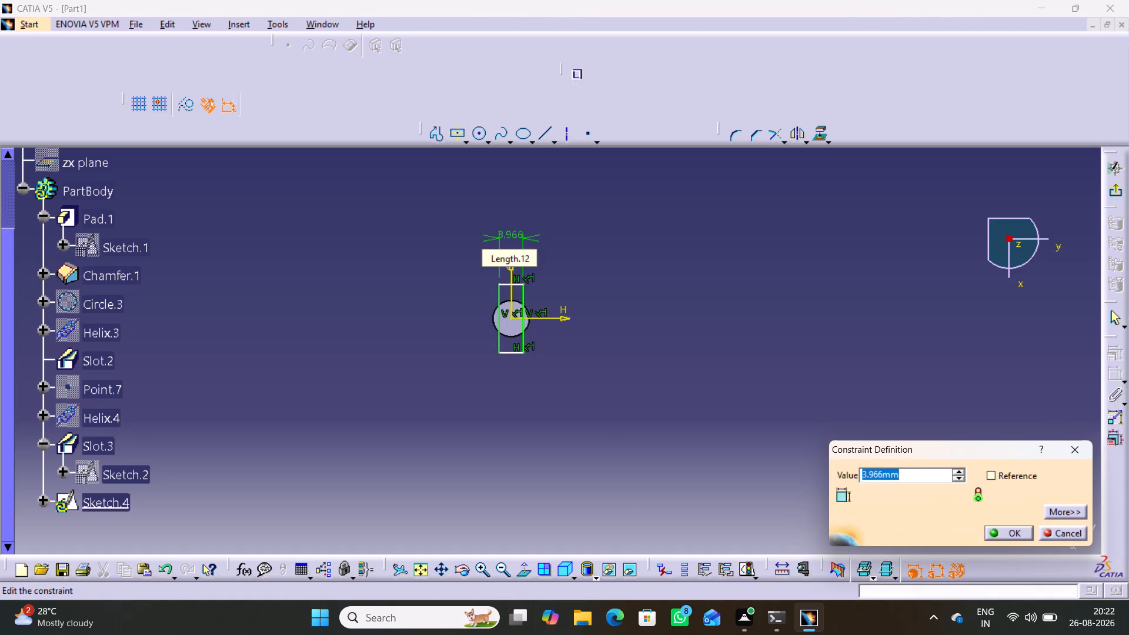
key("2")
key("Return")
left_click(579, 363)
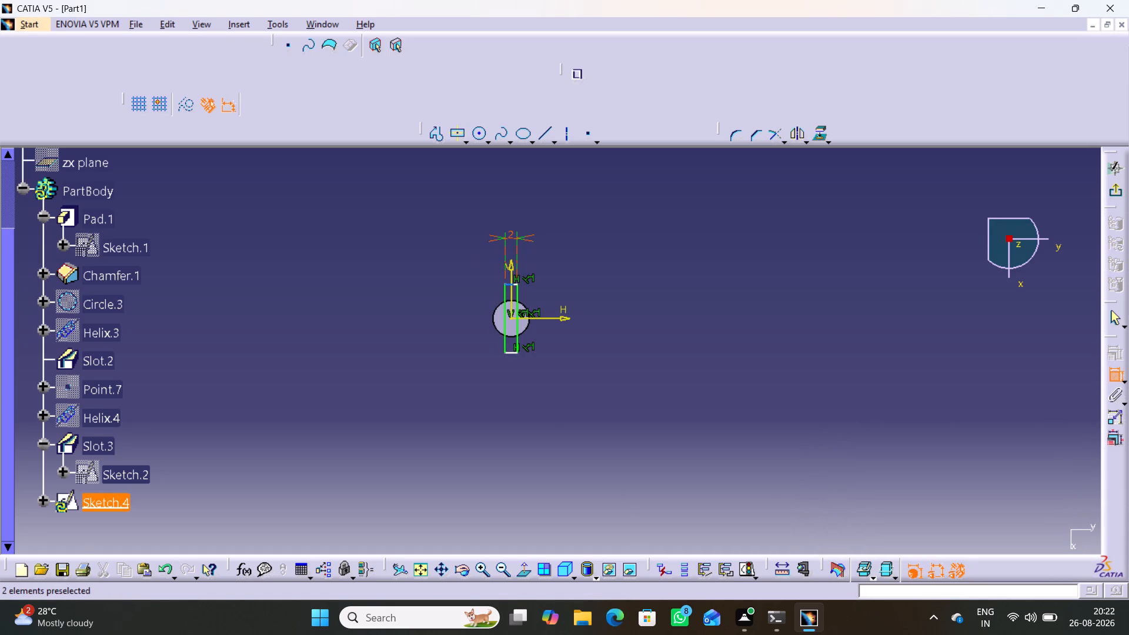
Set the rectangle's width to 1 mm.
double_click(512, 233)
key("1")
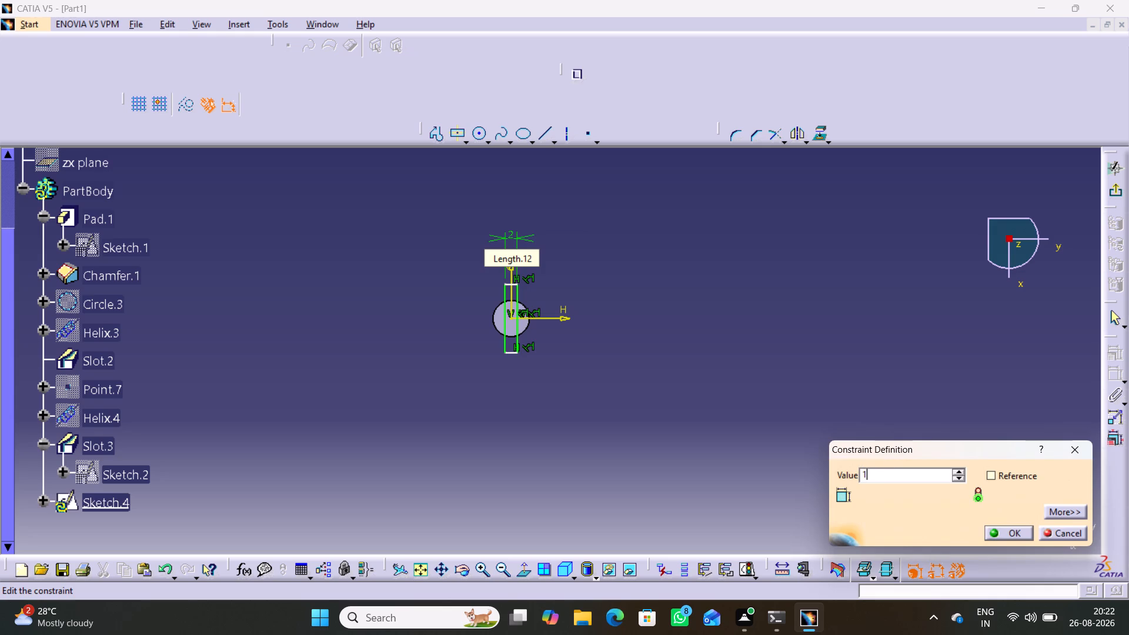
key("Return")
left_click(596, 286)
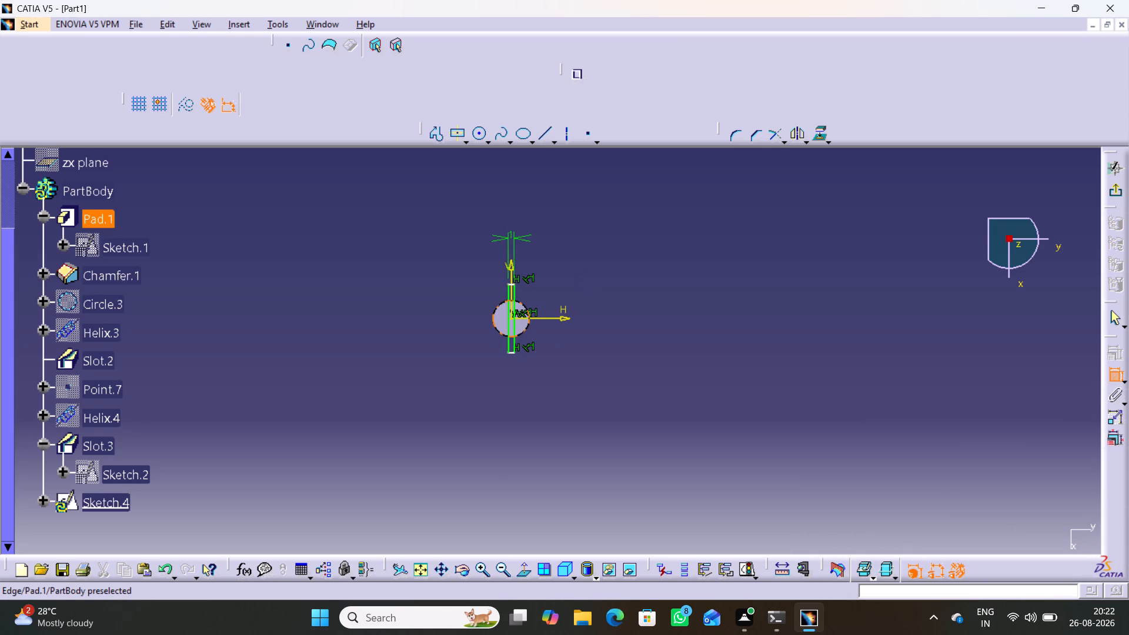
Dimension the rectangle's height and set it to 18 mm.
left_click(516, 294)
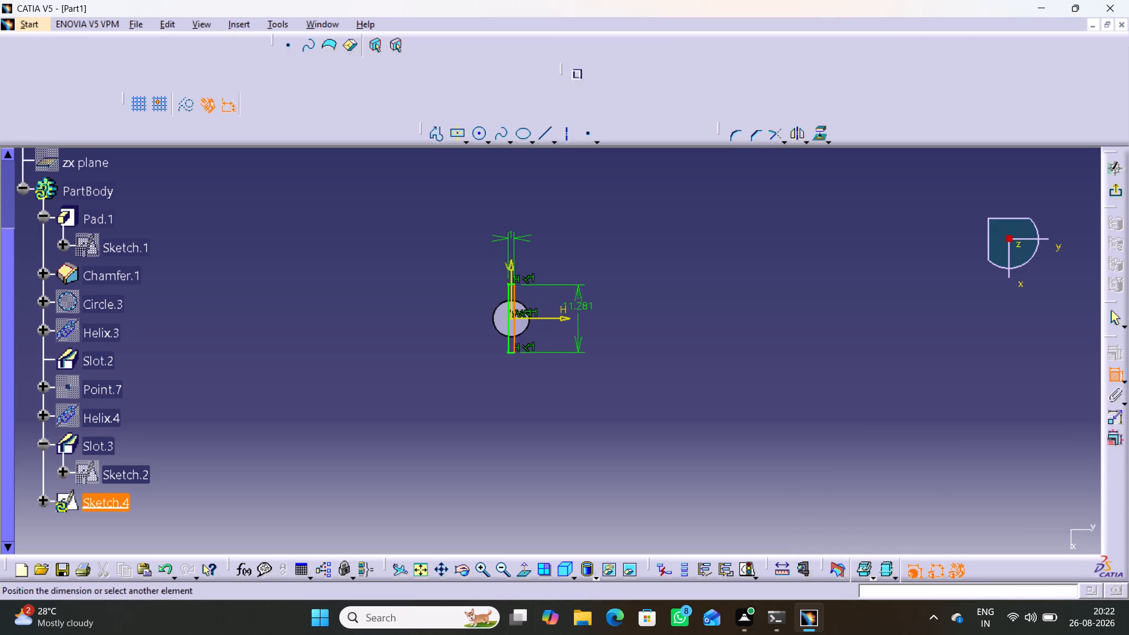
left_click(591, 323)
double_click(587, 316)
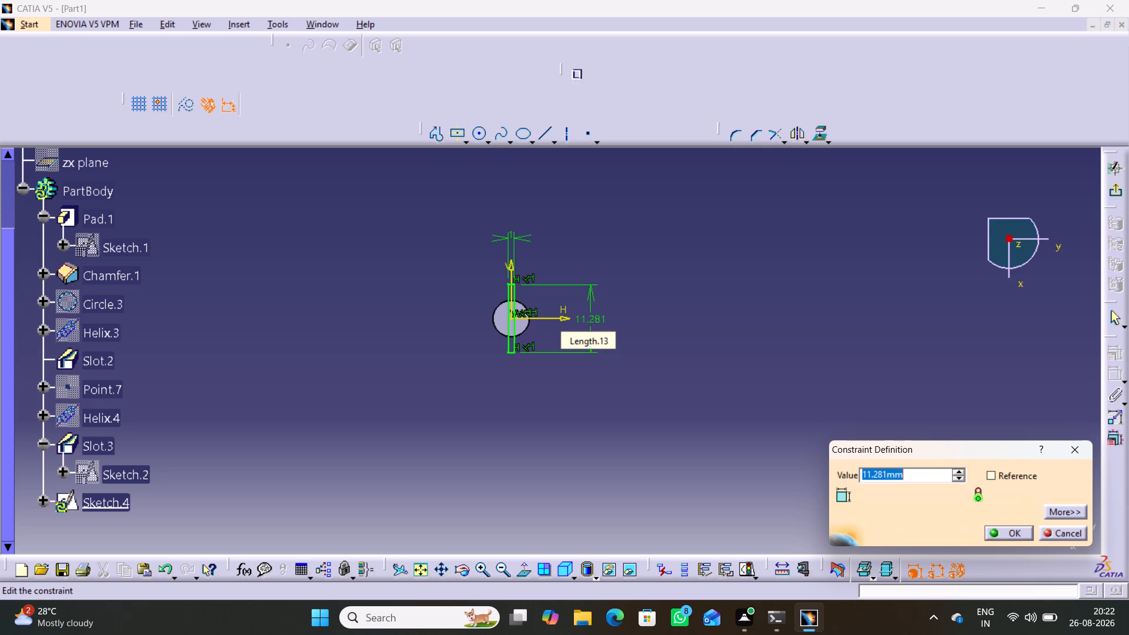
type("18")
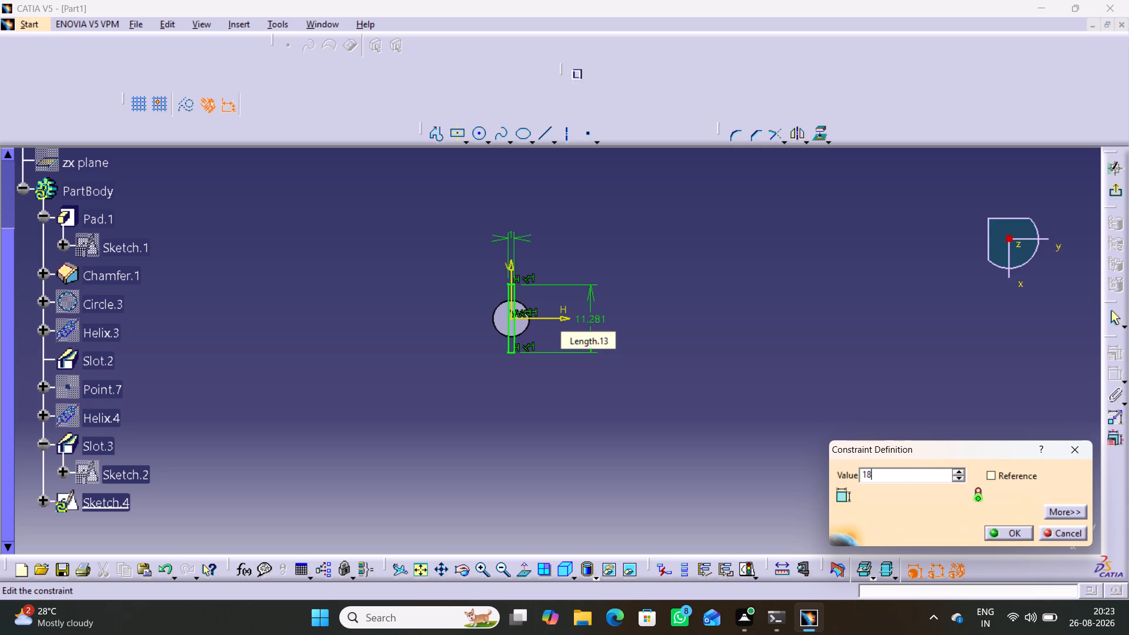
key("Return")
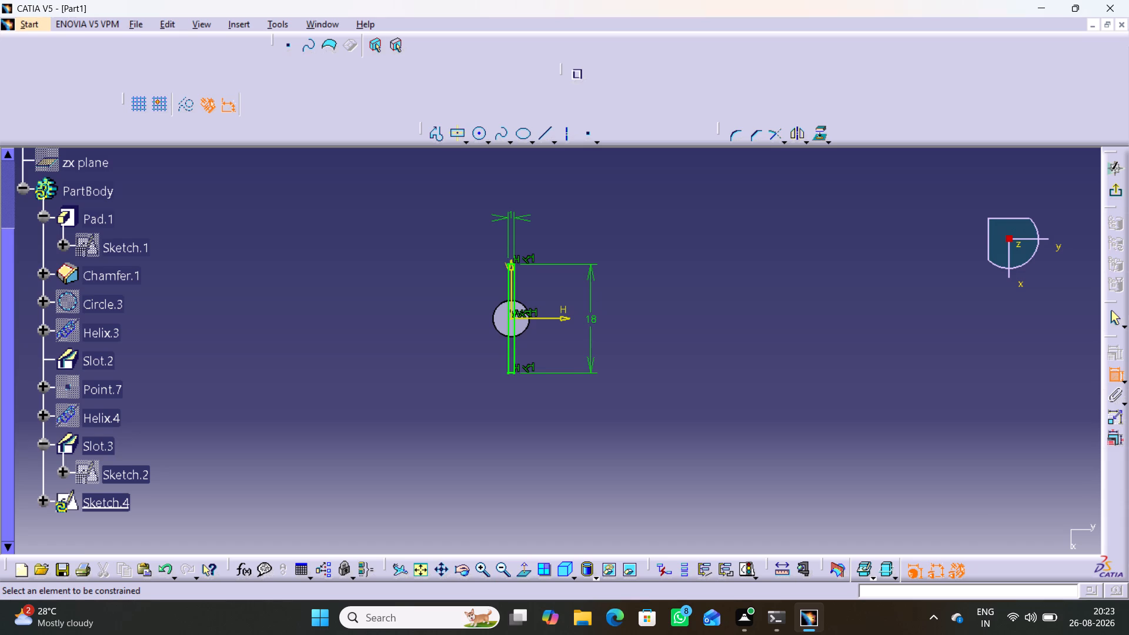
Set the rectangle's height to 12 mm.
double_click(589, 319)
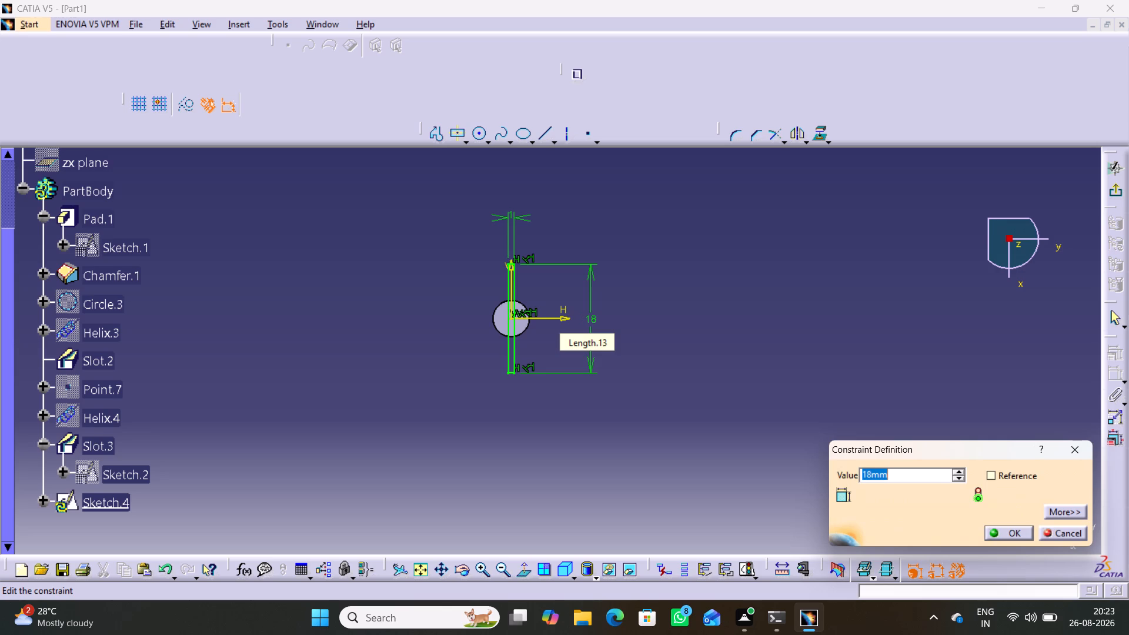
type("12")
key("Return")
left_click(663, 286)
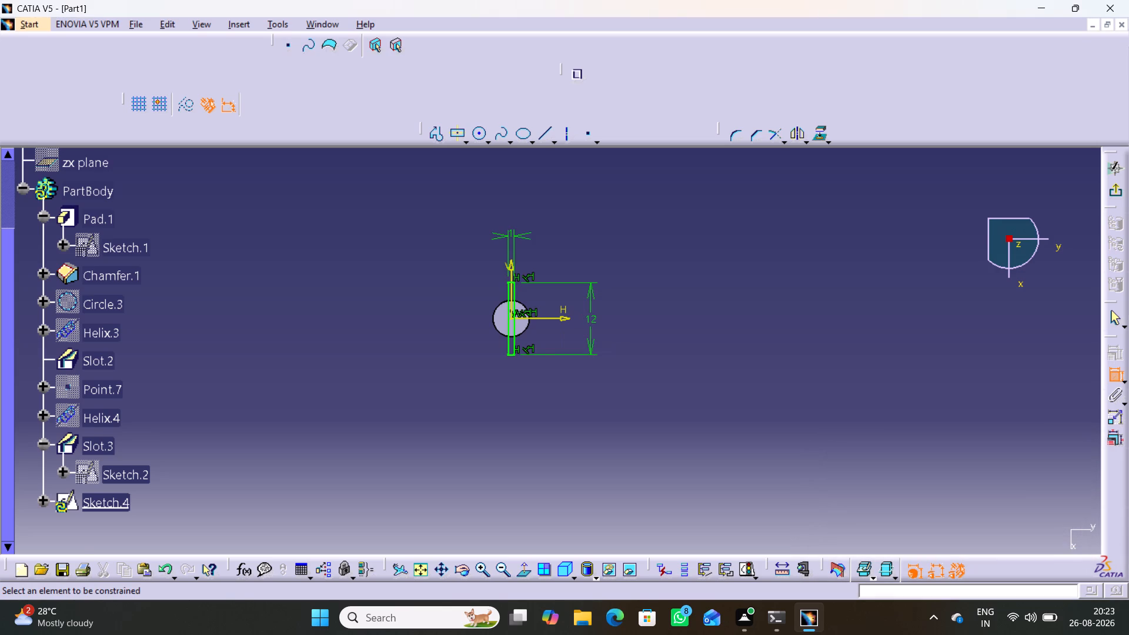
Exit the sketch and pad the rectangle 18 mm in the reversed direction, along the shank toward the flutes.
left_click(1113, 189)
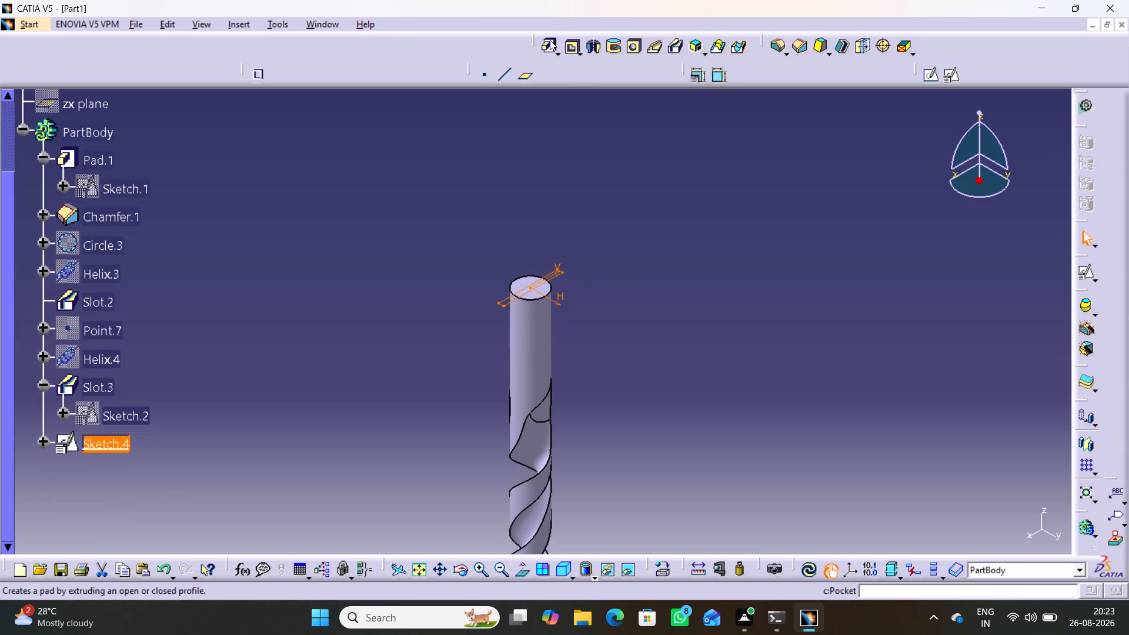
left_click(548, 42)
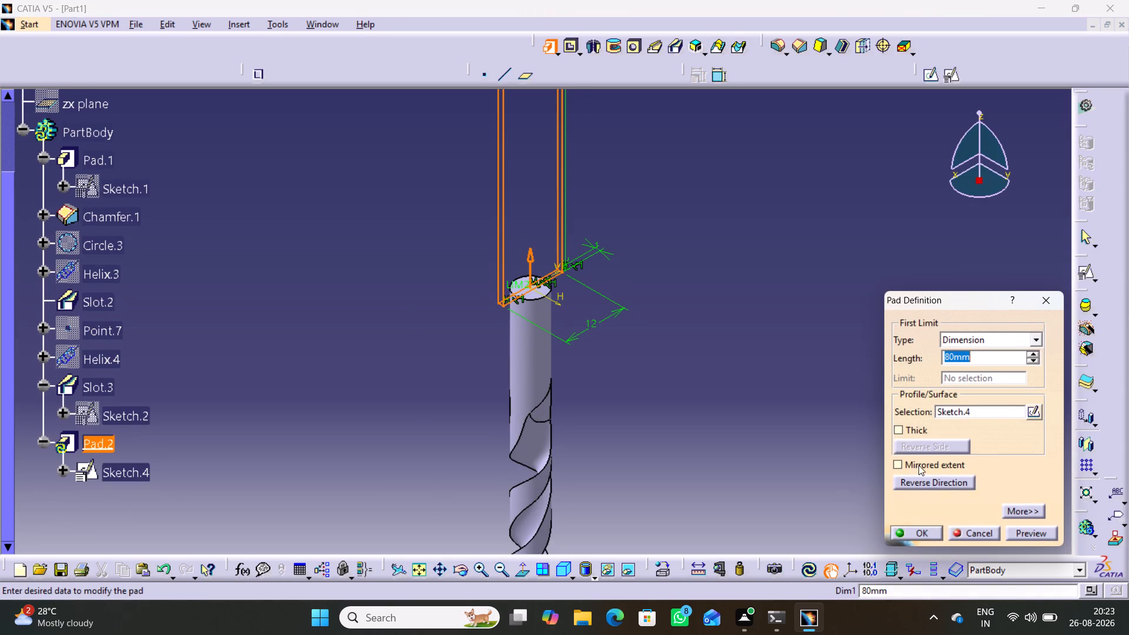
left_click(926, 480)
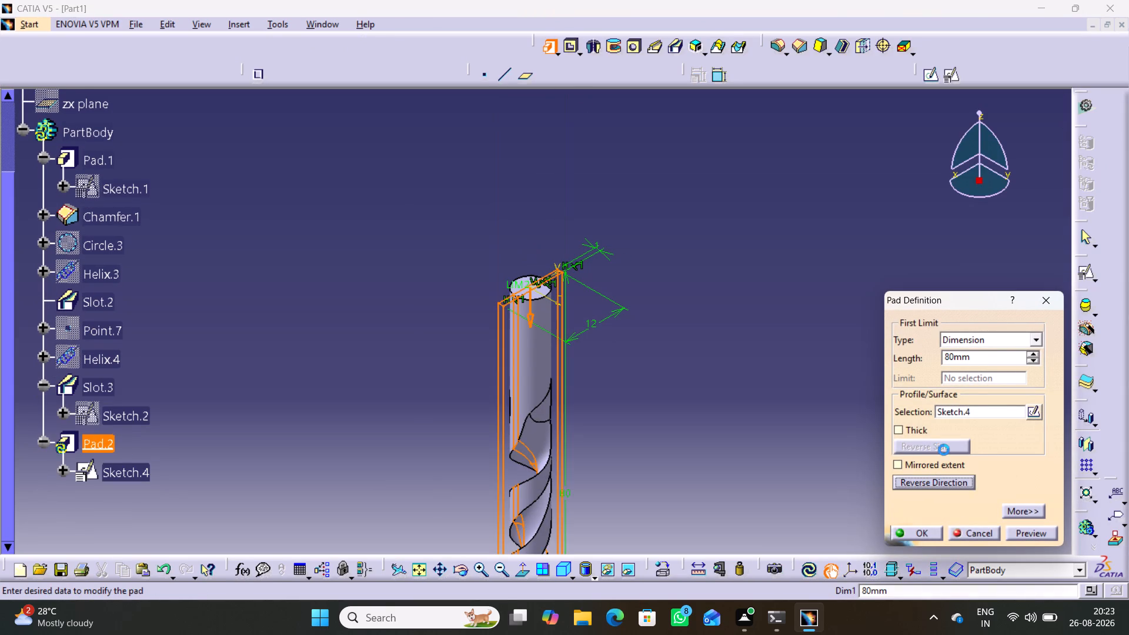
left_click_drag(980, 352, 930, 362)
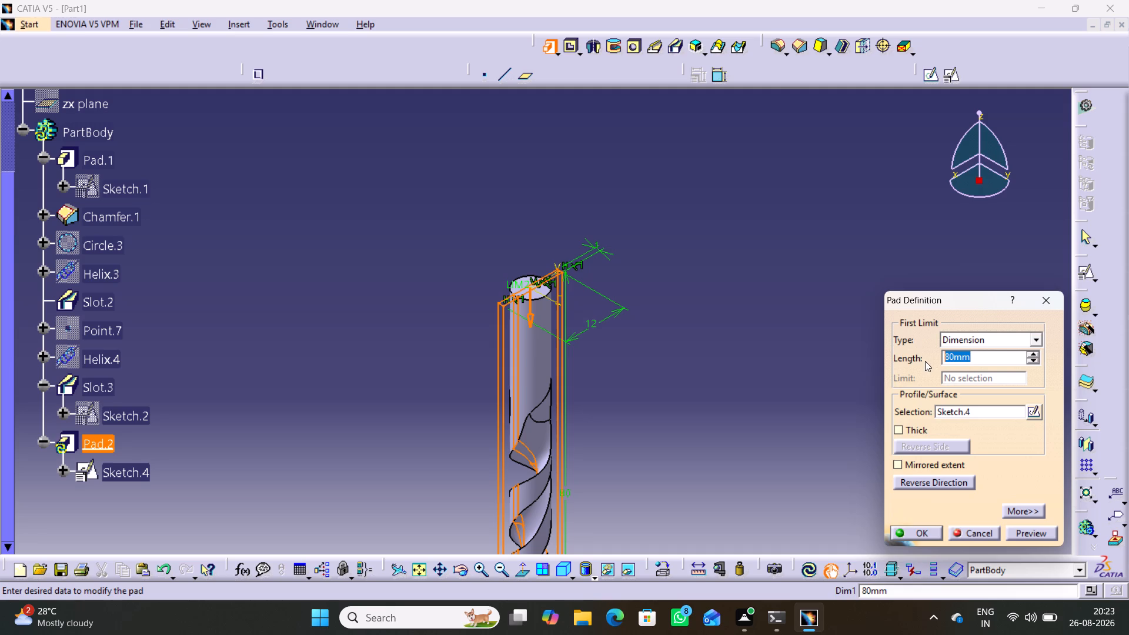
key("1")
key("8")
left_click(804, 357)
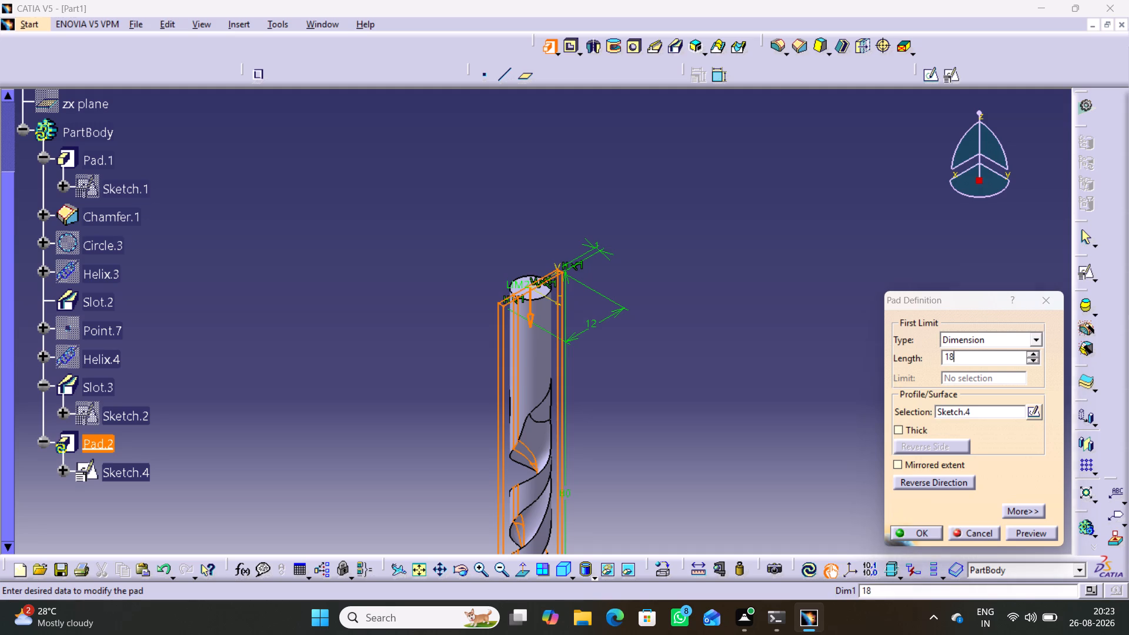
left_click(926, 533)
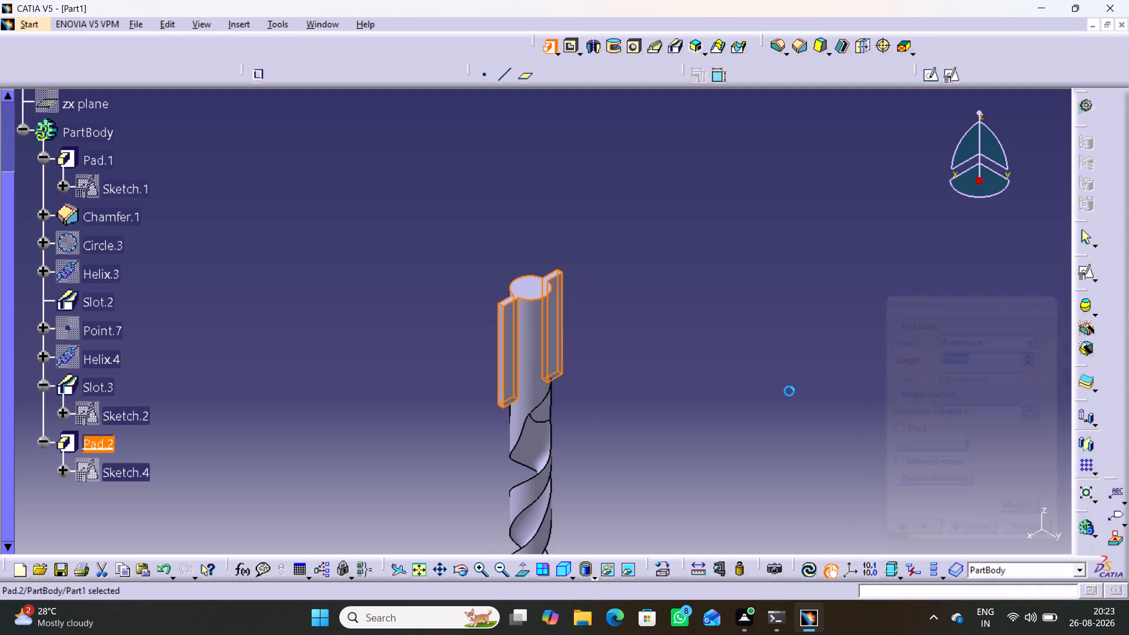
left_click(759, 376)
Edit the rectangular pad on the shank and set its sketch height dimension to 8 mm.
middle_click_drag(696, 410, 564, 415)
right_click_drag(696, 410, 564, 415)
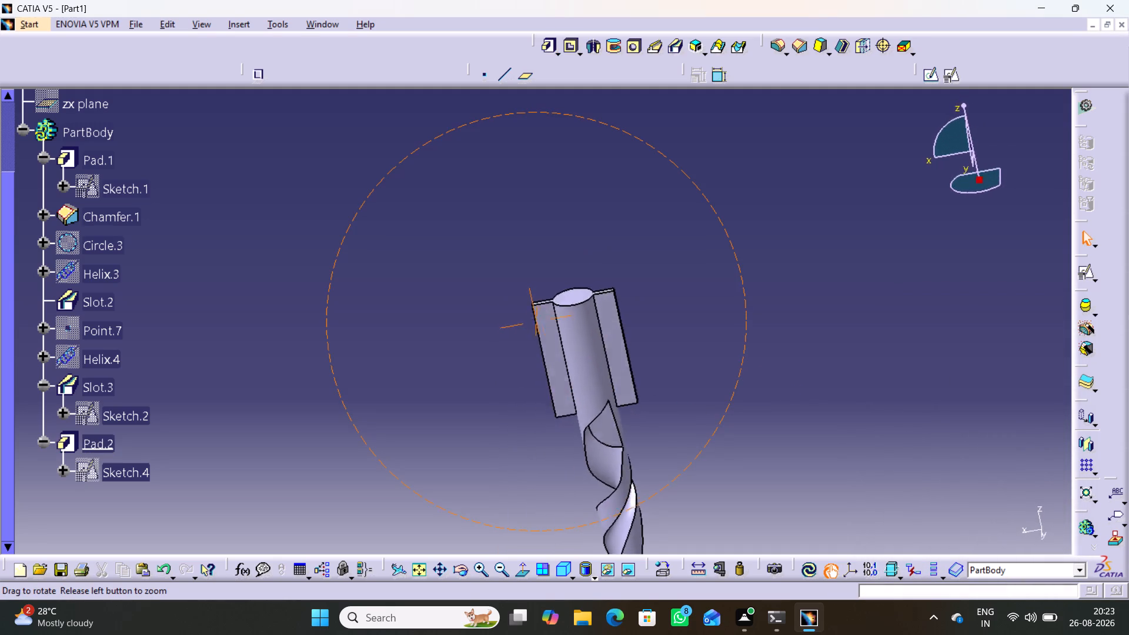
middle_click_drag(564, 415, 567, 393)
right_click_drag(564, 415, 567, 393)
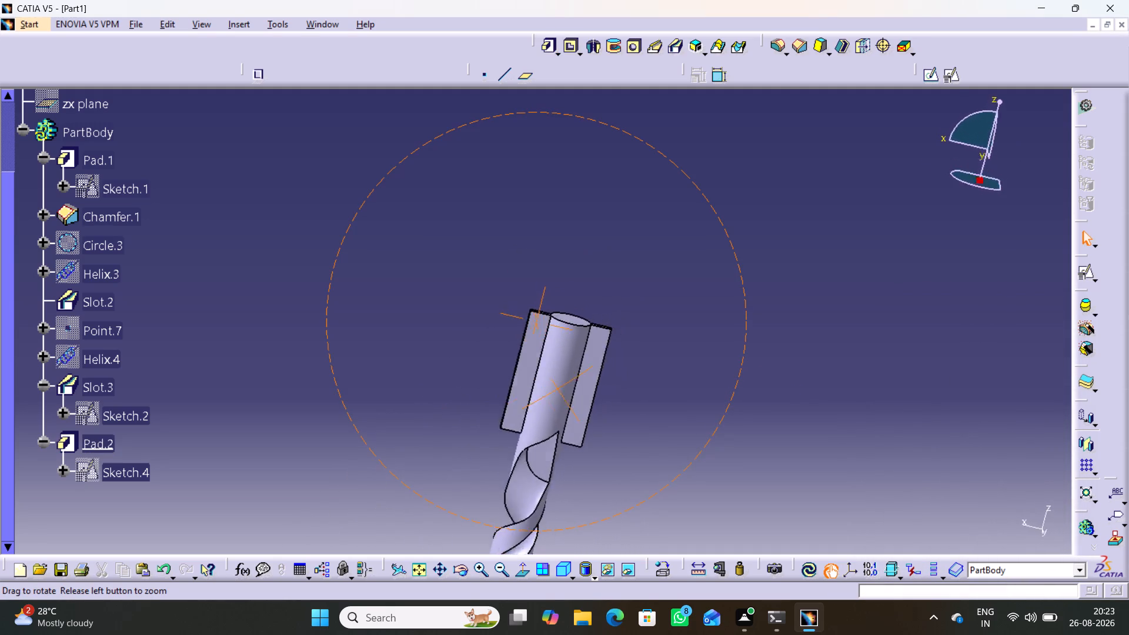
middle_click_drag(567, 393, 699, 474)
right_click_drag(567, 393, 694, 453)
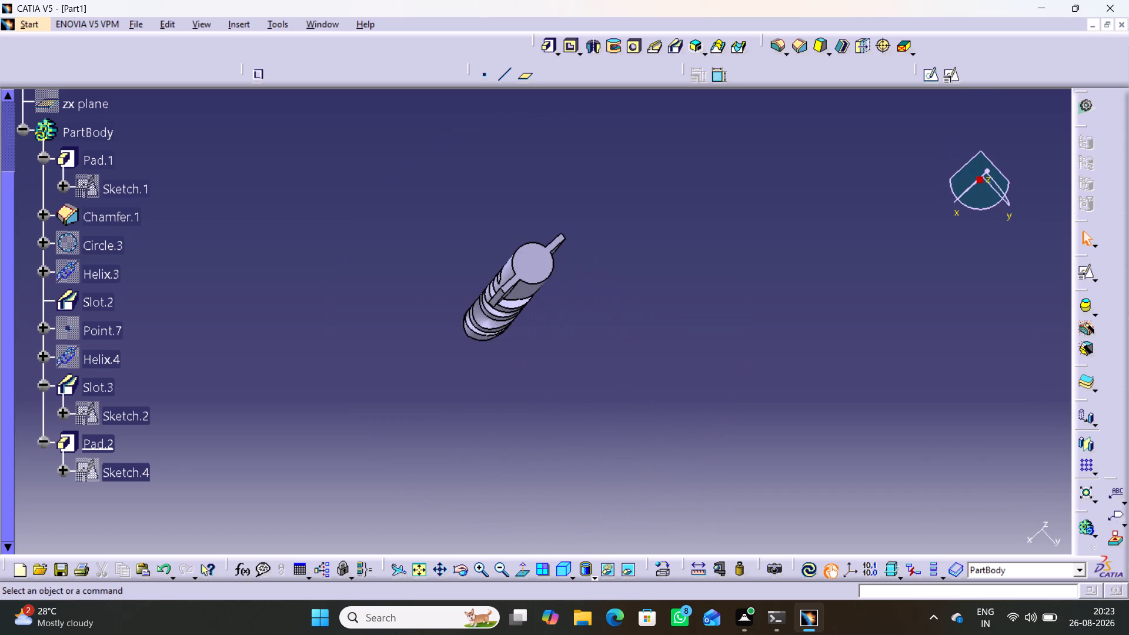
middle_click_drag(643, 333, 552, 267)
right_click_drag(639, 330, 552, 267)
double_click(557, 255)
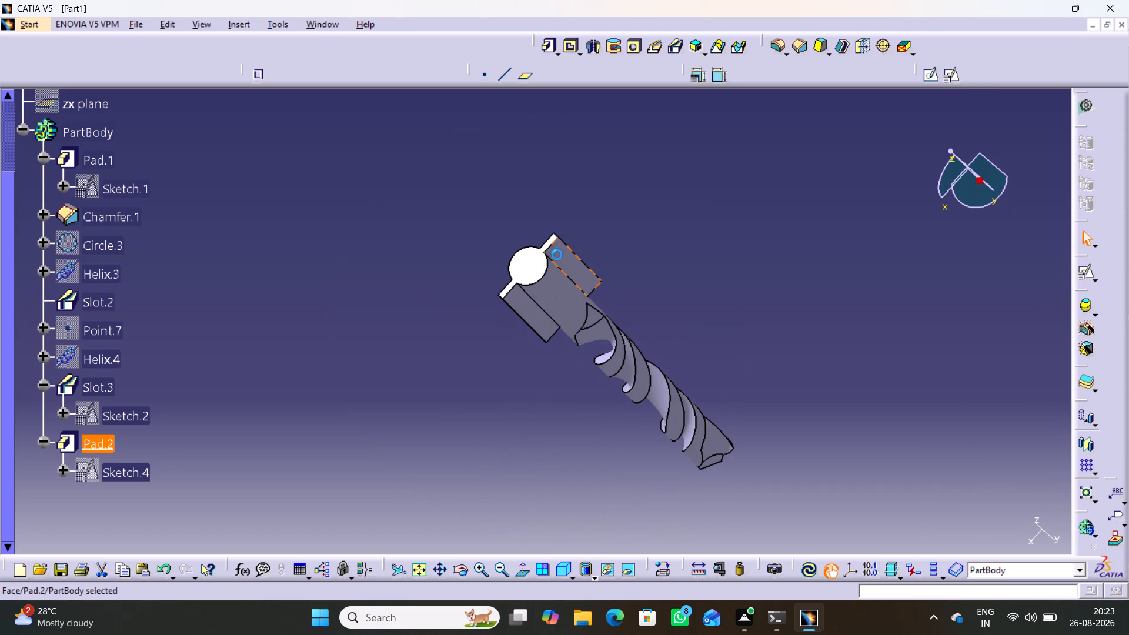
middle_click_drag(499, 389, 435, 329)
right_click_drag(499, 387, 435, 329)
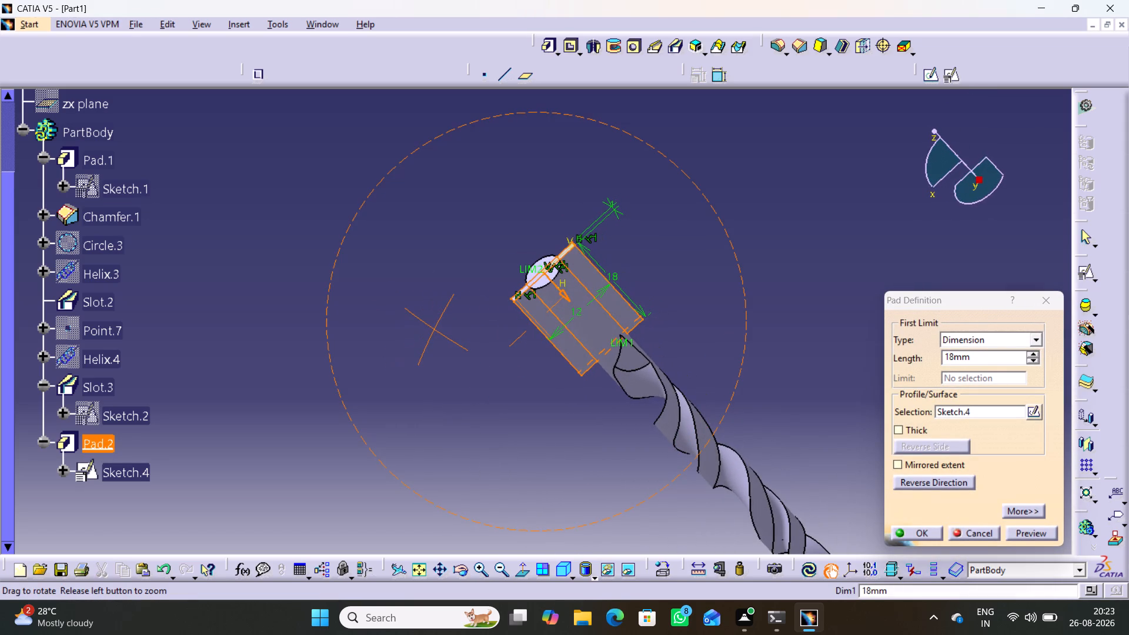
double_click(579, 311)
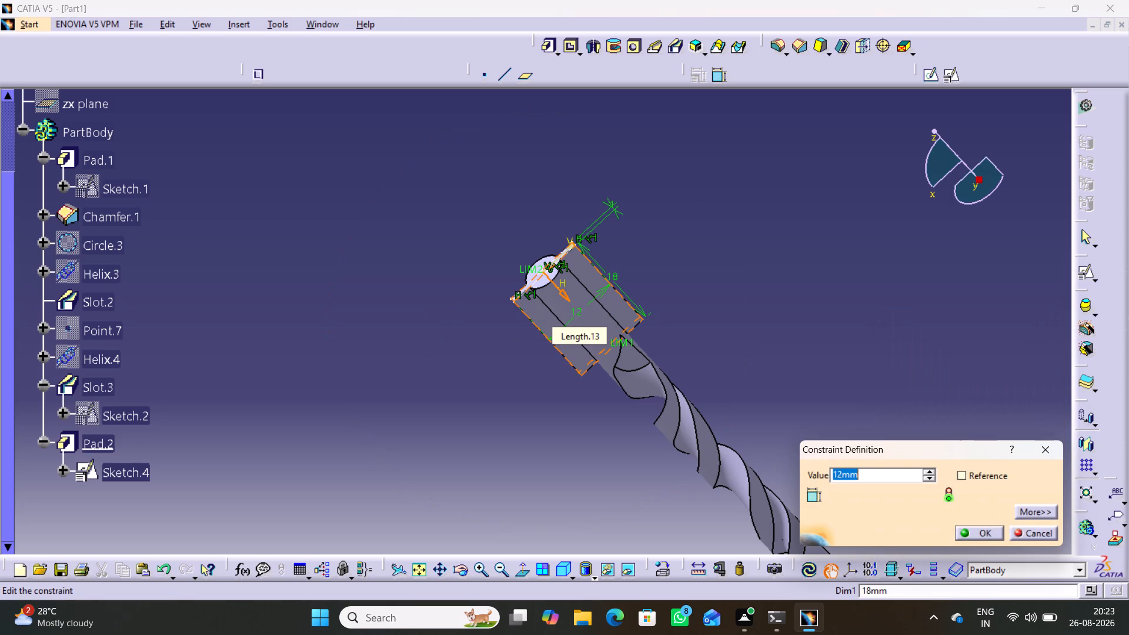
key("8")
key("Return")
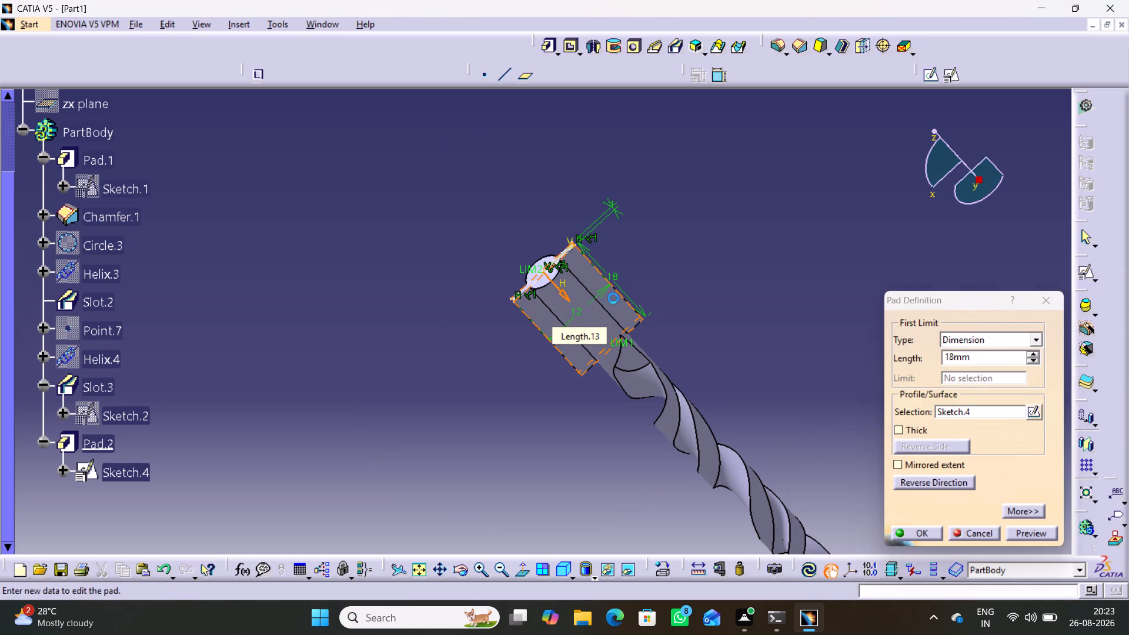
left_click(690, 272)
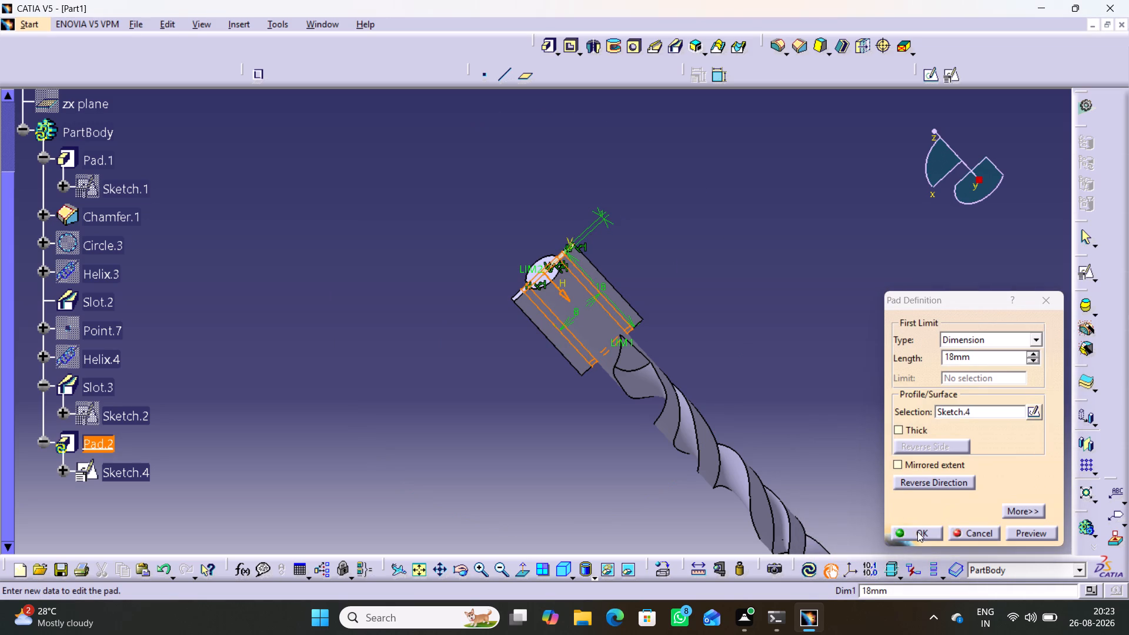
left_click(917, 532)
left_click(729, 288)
Edit the rectangular pad on the shank and set its sketch height dimension to 10 mm.
middle_click_drag(545, 399, 607, 277)
right_click_drag(545, 393, 607, 277)
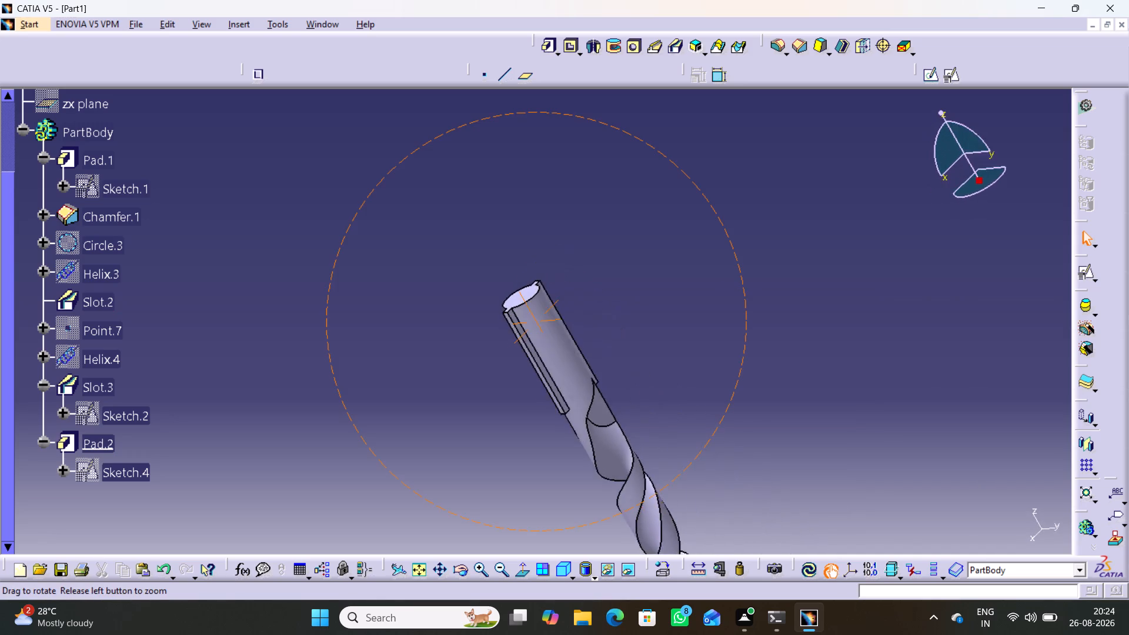
right_click_drag(607, 277, 524, 340)
middle_click_drag(607, 277, 534, 286)
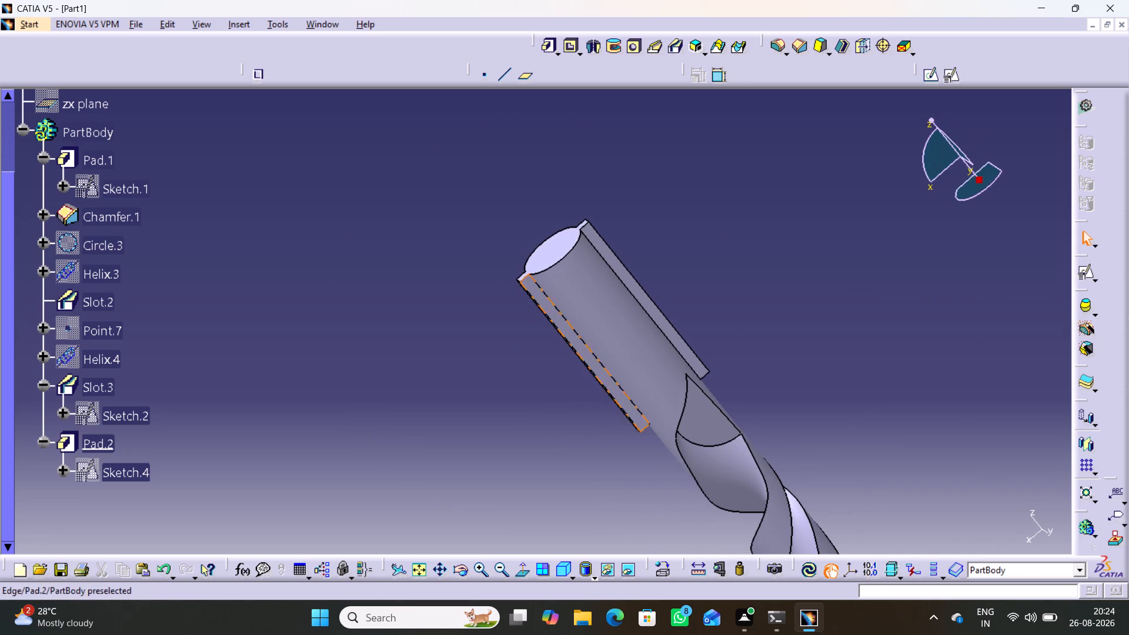
middle_click_drag(534, 393, 491, 392)
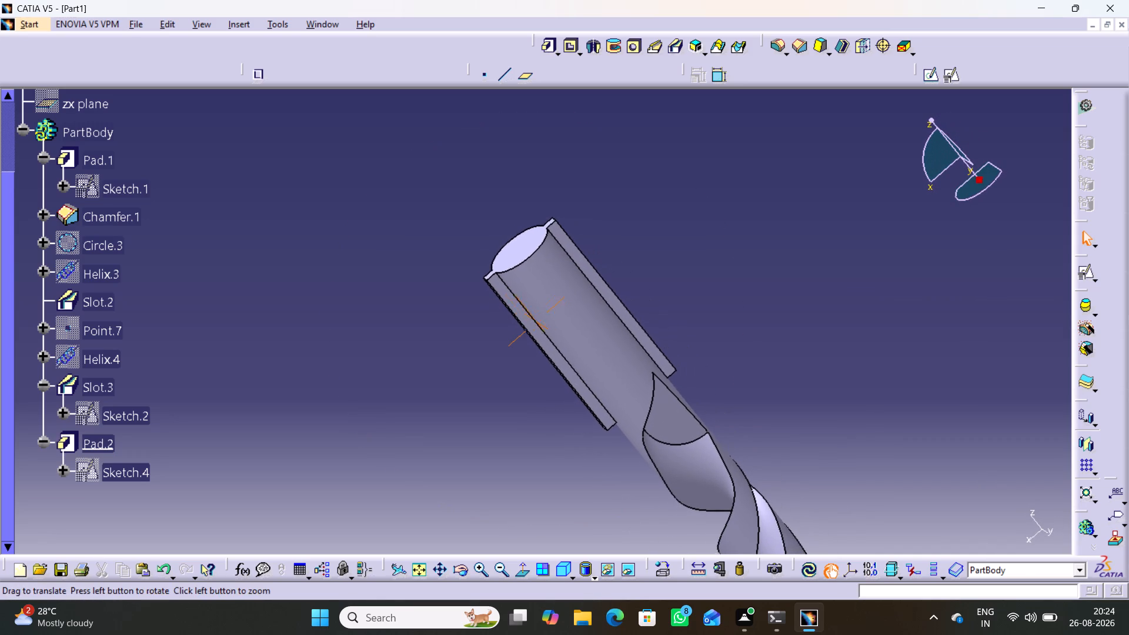
middle_click_drag(491, 392, 477, 392)
double_click(484, 299)
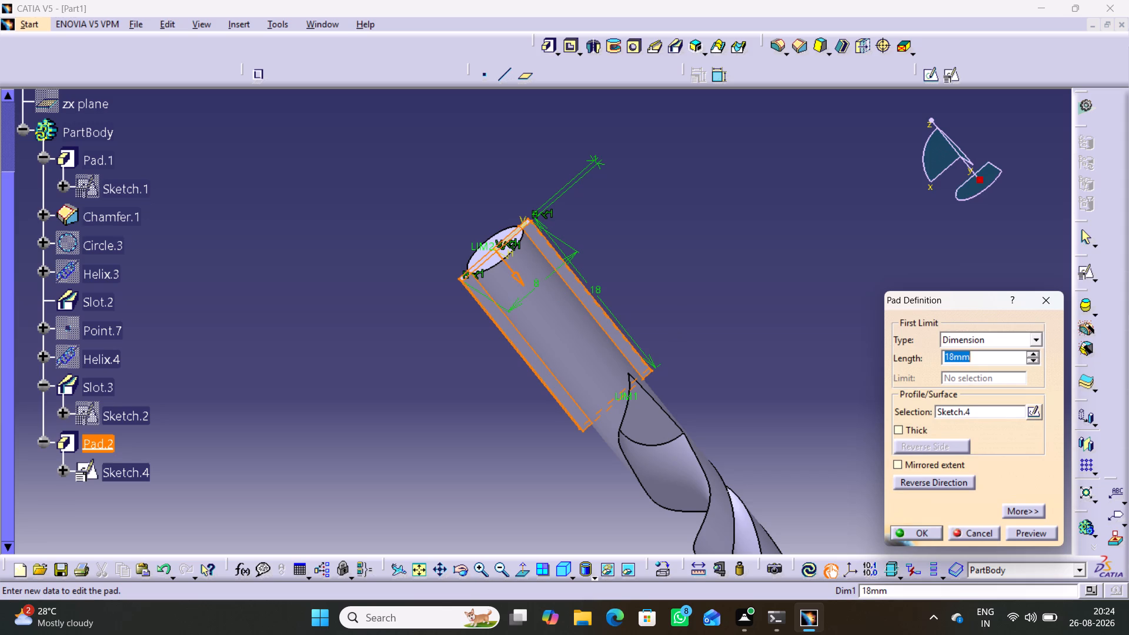
double_click(535, 282)
type("10")
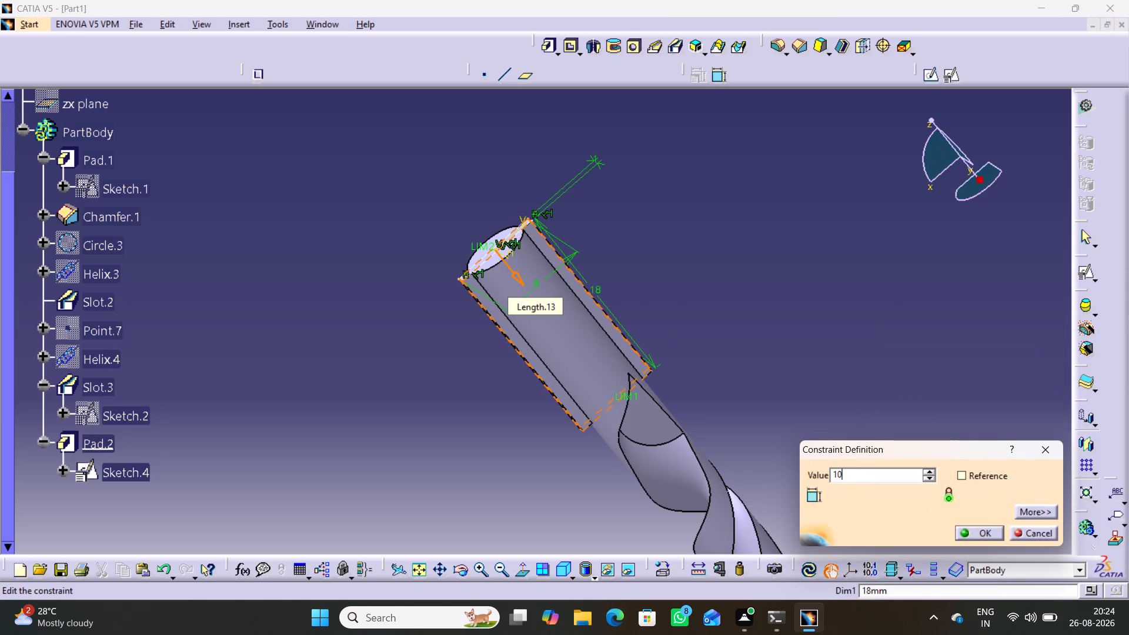
key("Return")
left_click(661, 261)
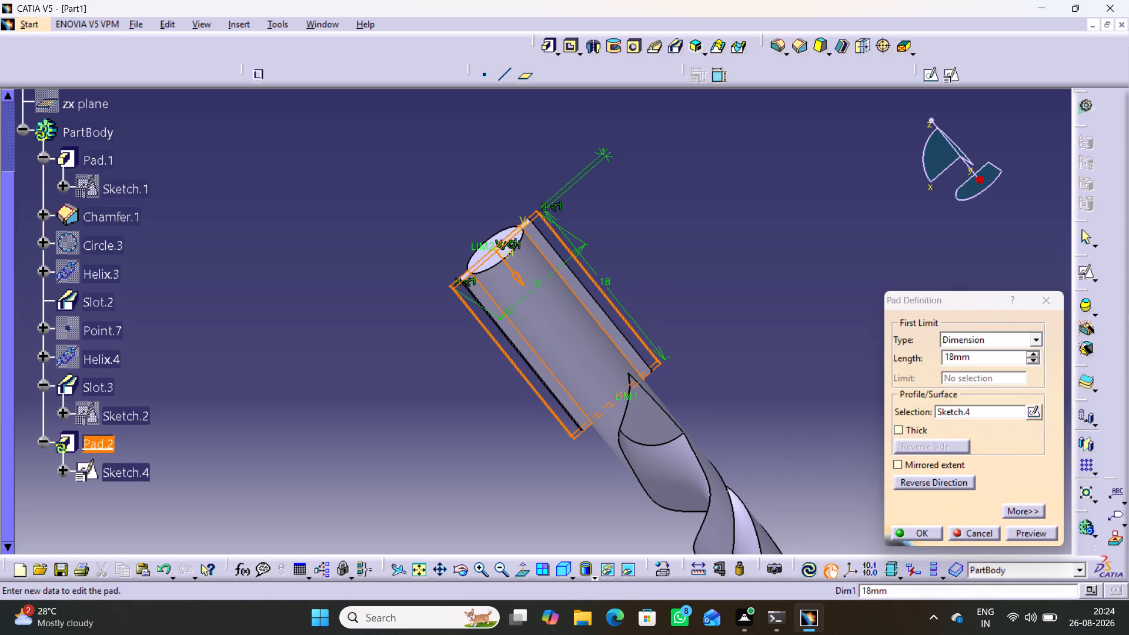
left_click(915, 530)
left_click(712, 312)
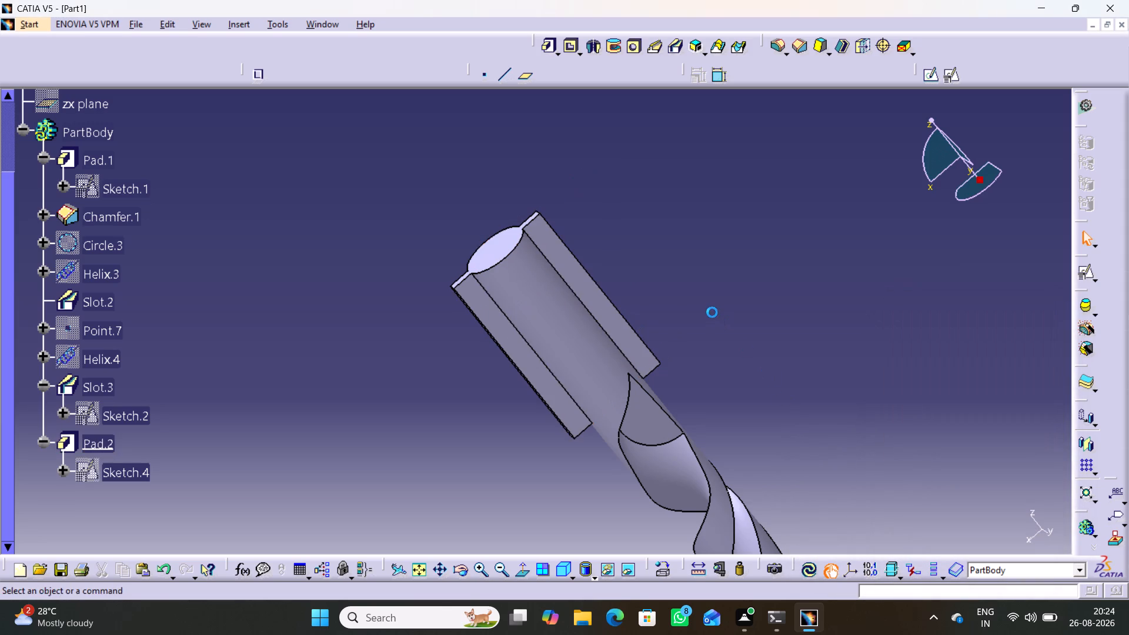
Start an edge fillet and select the four long edges where the two fins meet the cylindrical shank.
middle_click_drag(472, 402, 520, 352)
right_click_drag(472, 402, 520, 352)
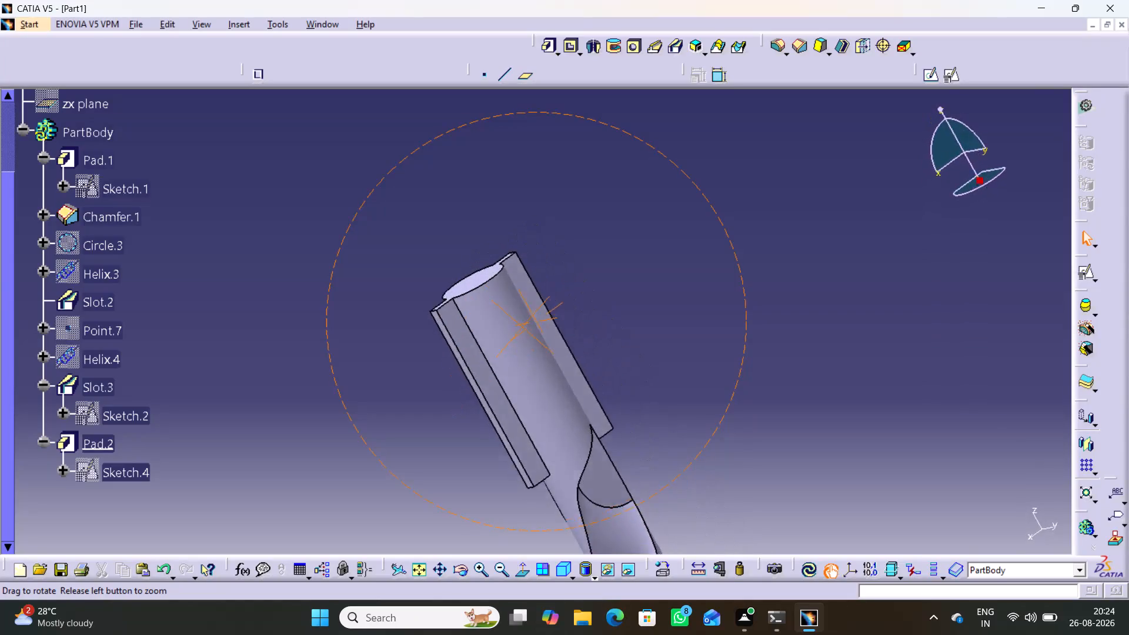
middle_click_drag(520, 352, 482, 402)
right_click_drag(520, 352, 479, 402)
left_click(476, 394)
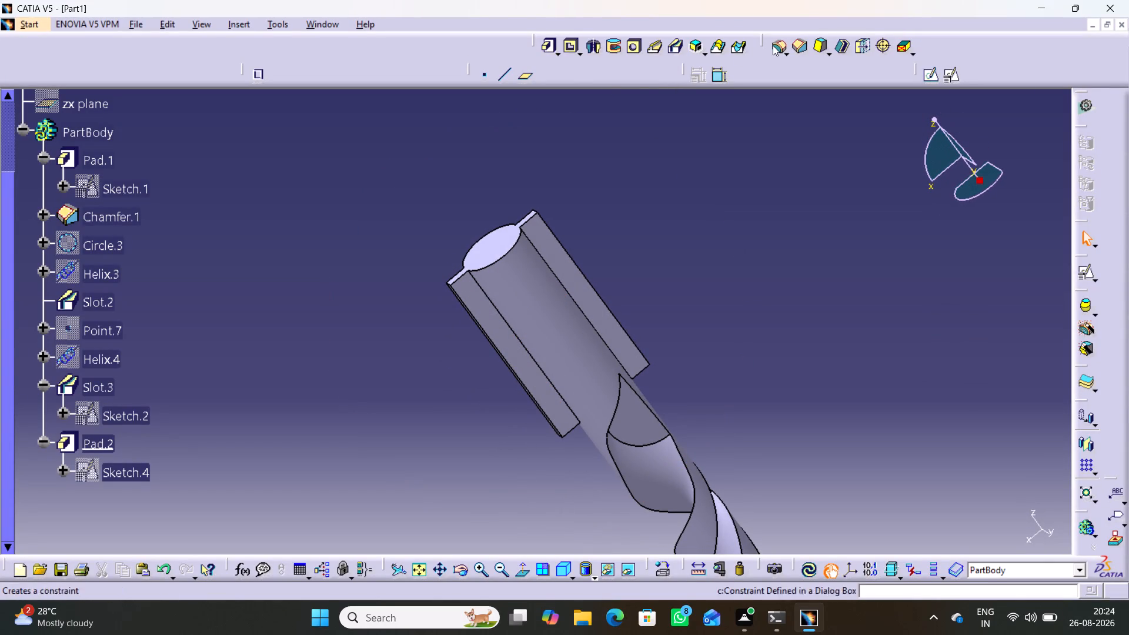
left_click(773, 45)
middle_click_drag(425, 382, 482, 293)
right_click_drag(428, 366, 482, 293)
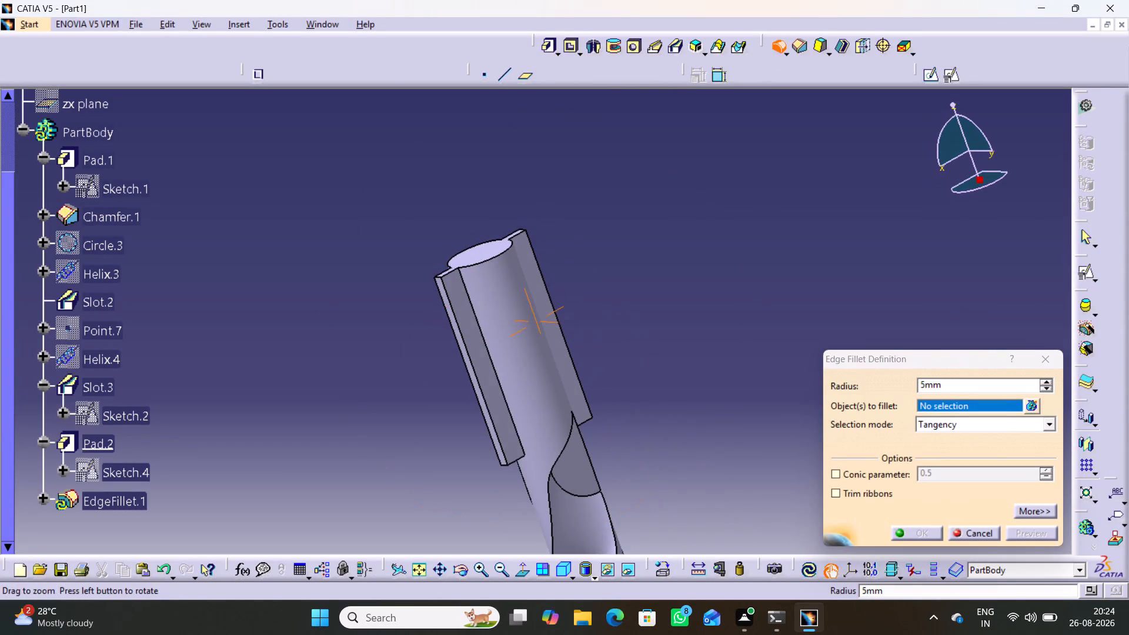
left_click(475, 317)
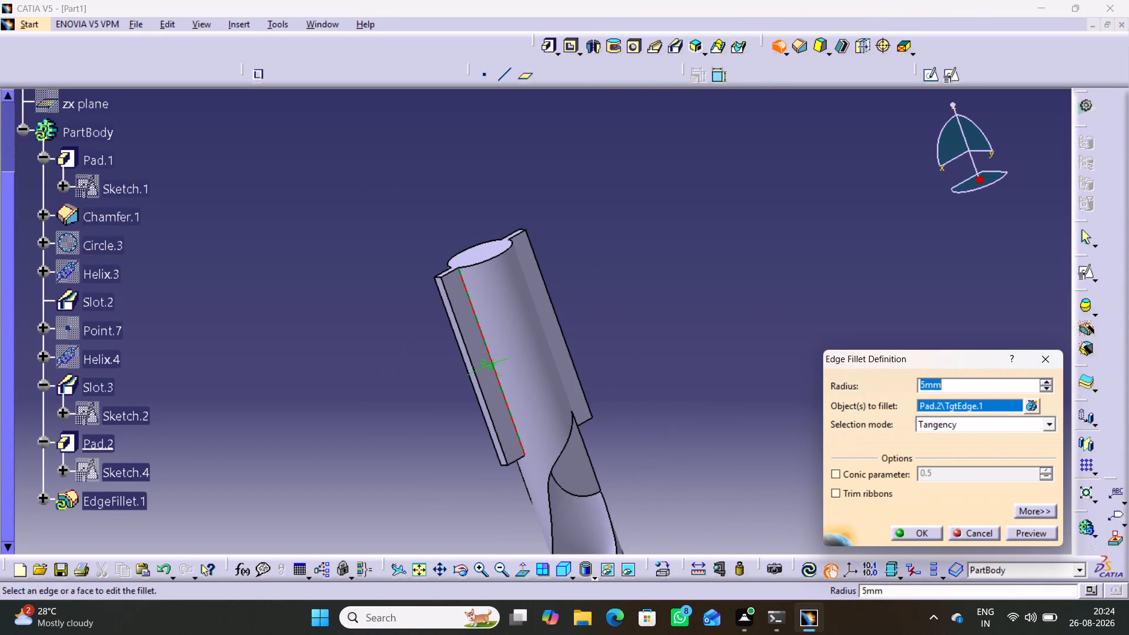
middle_click_drag(582, 302, 427, 382)
right_click_drag(582, 302, 427, 382)
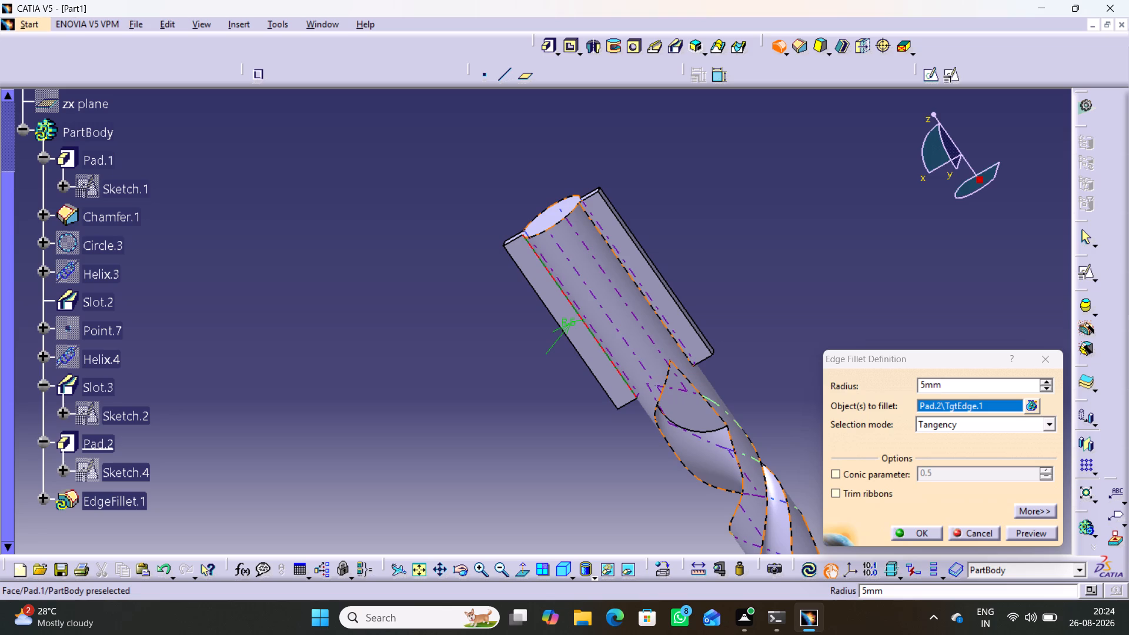
left_click(625, 268)
middle_click_drag(697, 230, 637, 242)
right_click_drag(693, 230, 637, 242)
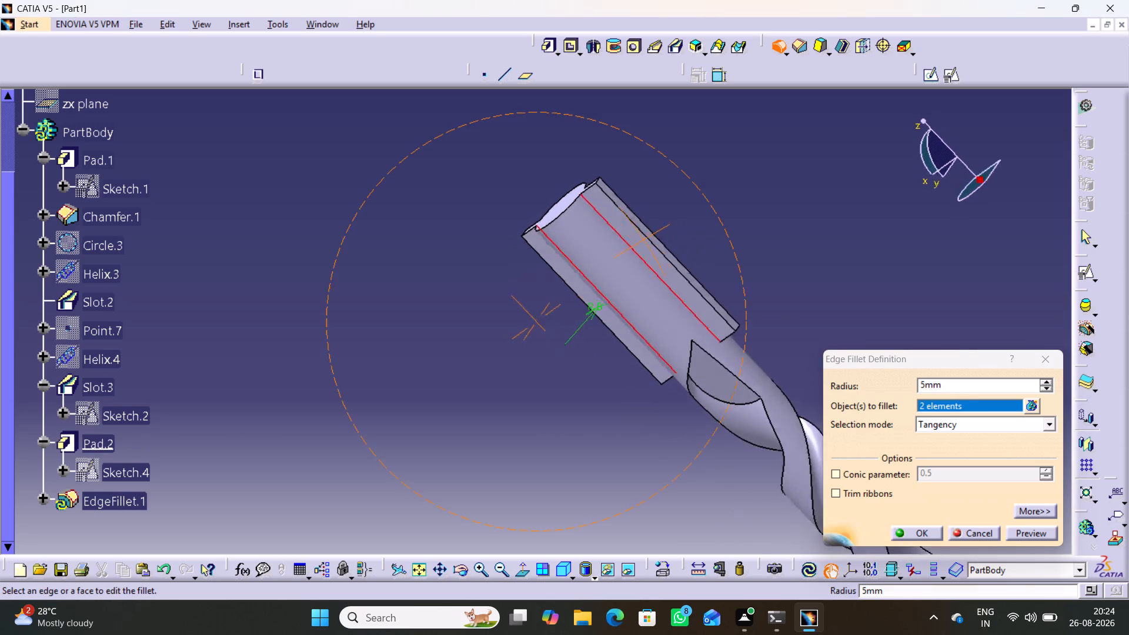
middle_click_drag(637, 242, 469, 431)
right_click_drag(637, 242, 469, 431)
middle_click_drag(662, 204, 617, 285)
right_click_drag(655, 215, 617, 285)
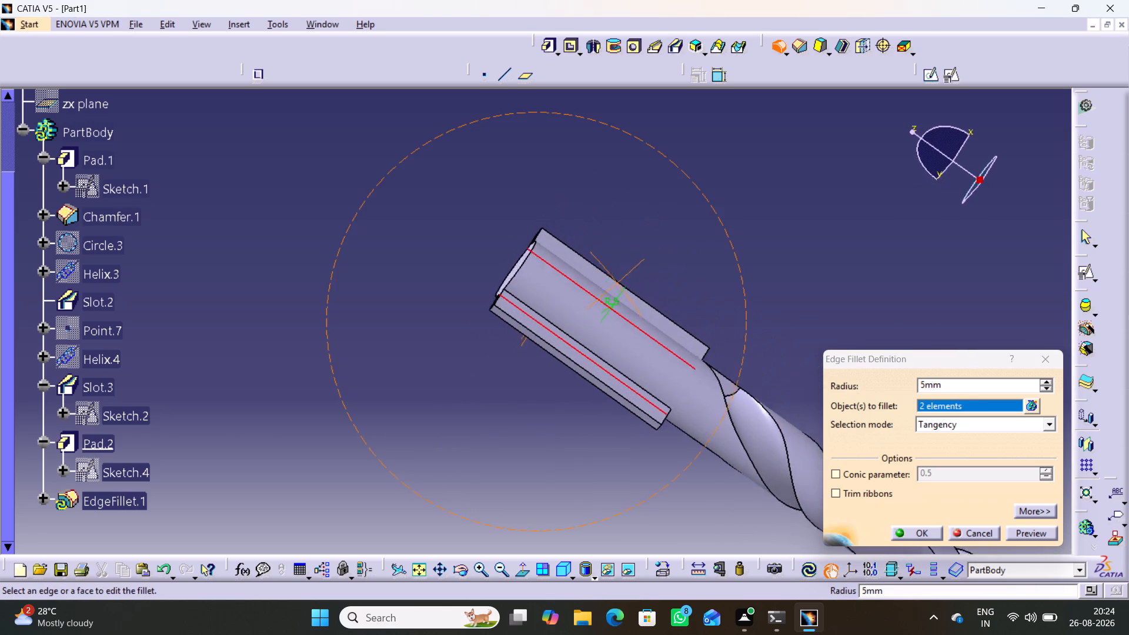
right_click_drag(617, 285, 617, 293)
middle_click_drag(617, 285, 617, 293)
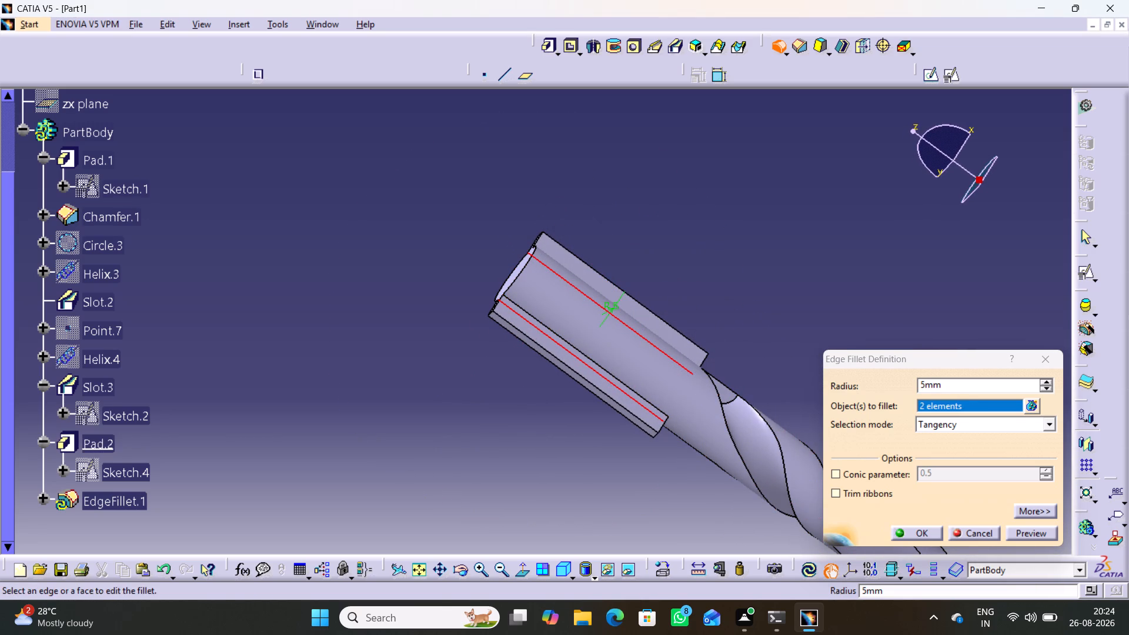
middle_click_drag(476, 360, 540, 380)
right_click_drag(485, 345, 540, 380)
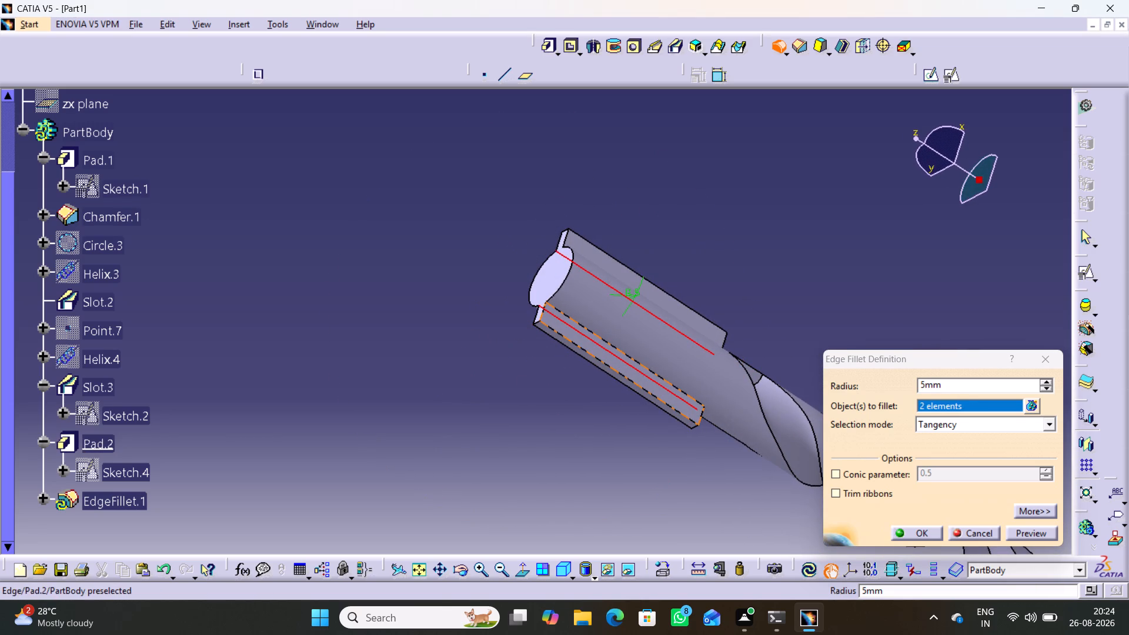
left_click(557, 309)
middle_click_drag(650, 226, 500, 350)
right_click_drag(647, 228, 500, 350)
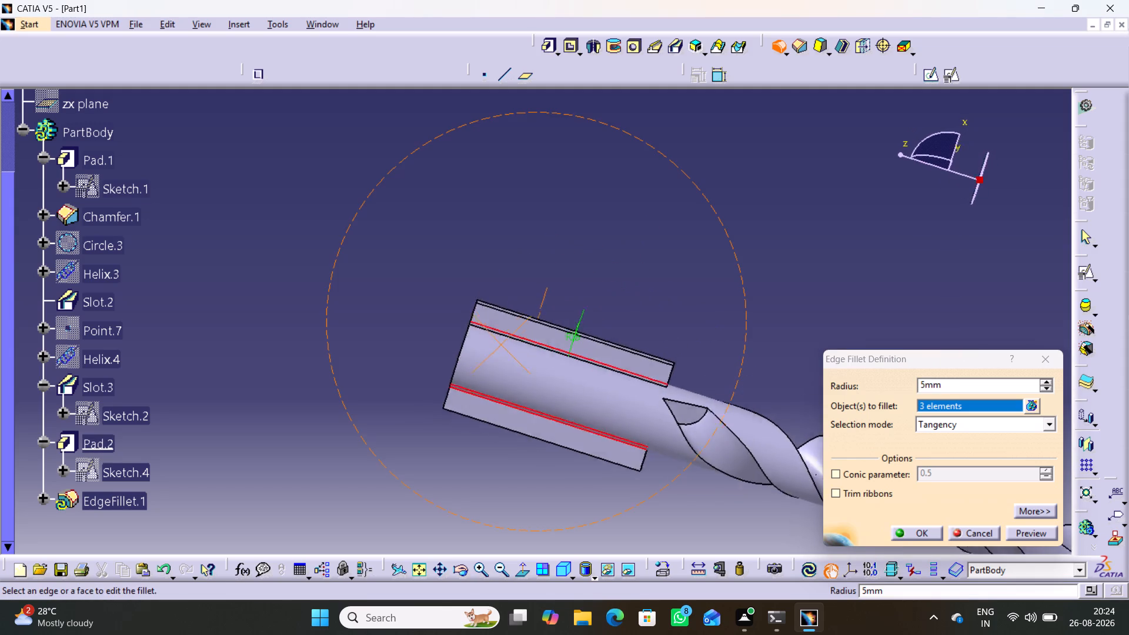
middle_click_drag(500, 350, 464, 394)
right_click_drag(500, 350, 463, 393)
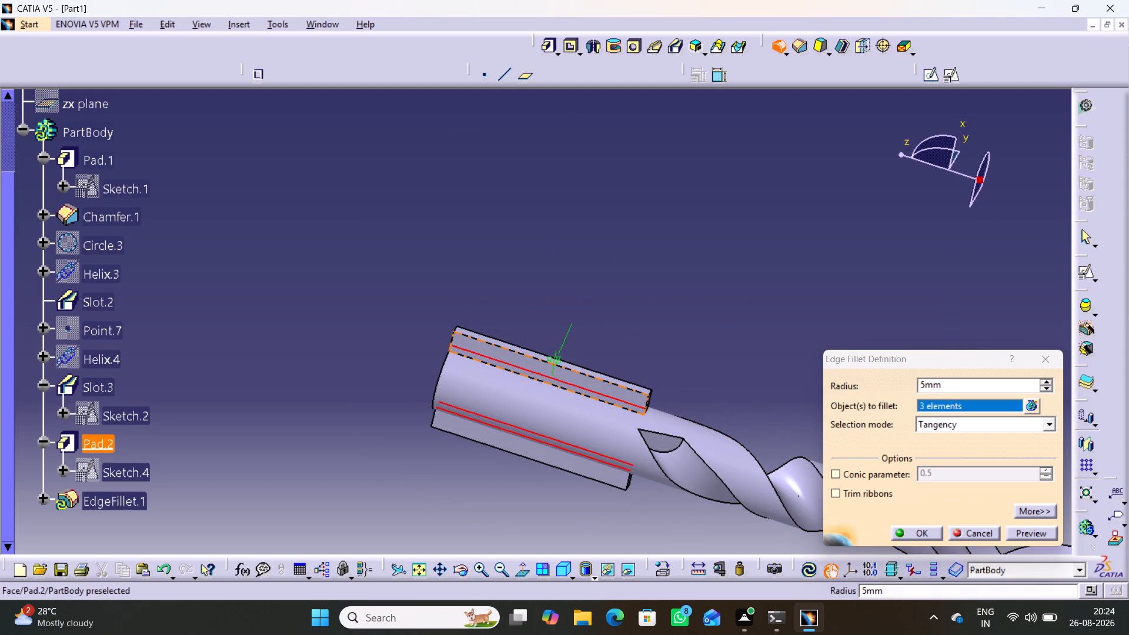
left_click(476, 359)
middle_click_drag(609, 274, 512, 233)
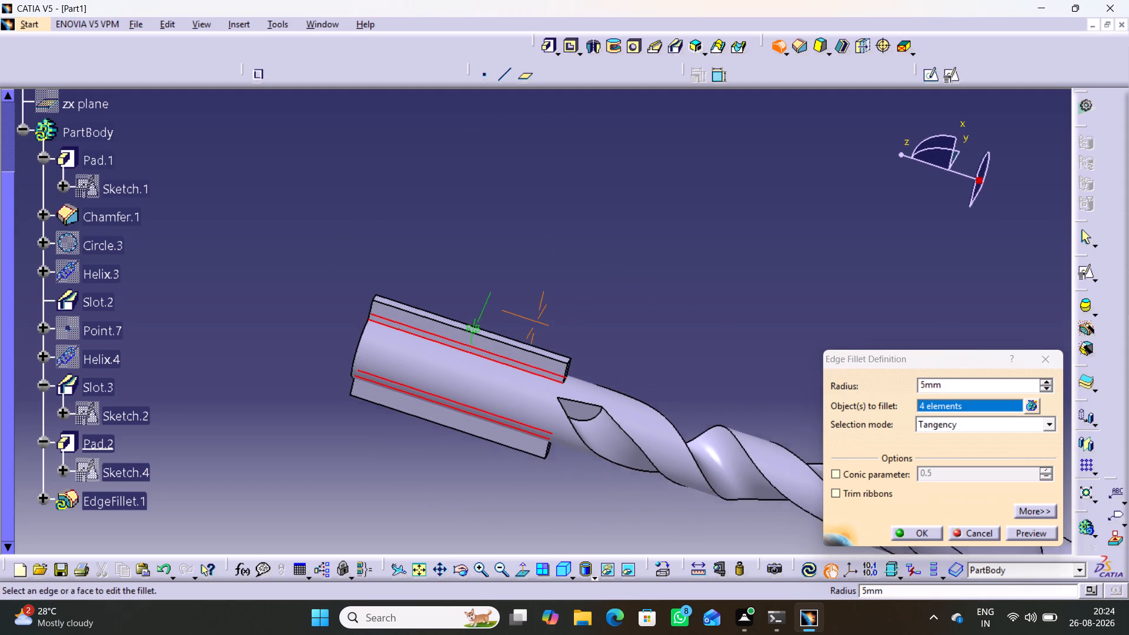
middle_click_drag(512, 233, 507, 232)
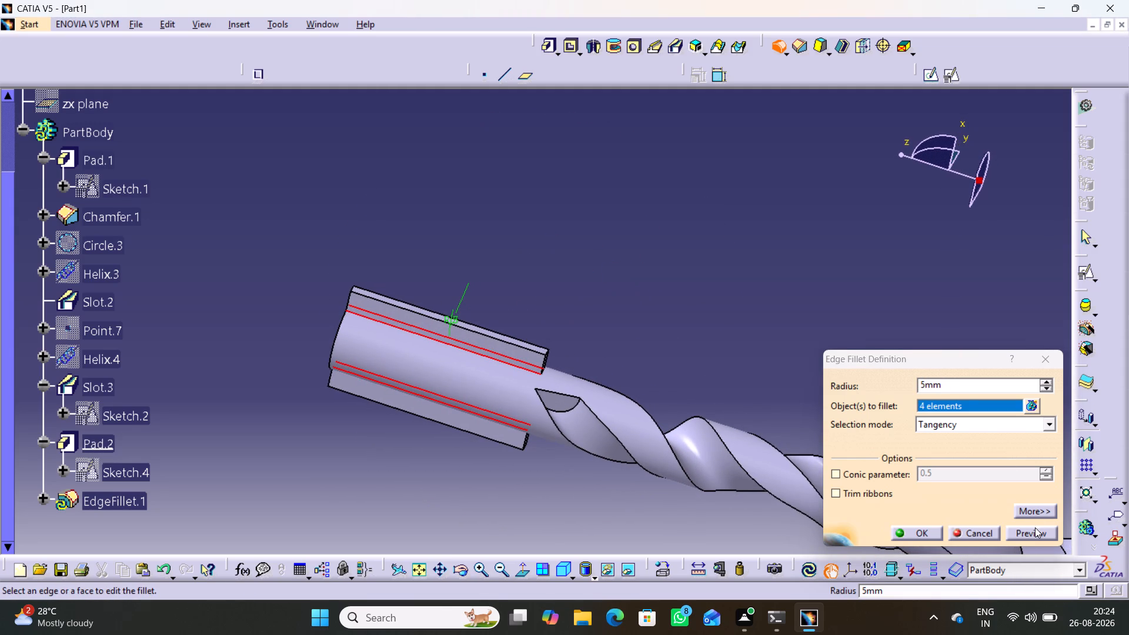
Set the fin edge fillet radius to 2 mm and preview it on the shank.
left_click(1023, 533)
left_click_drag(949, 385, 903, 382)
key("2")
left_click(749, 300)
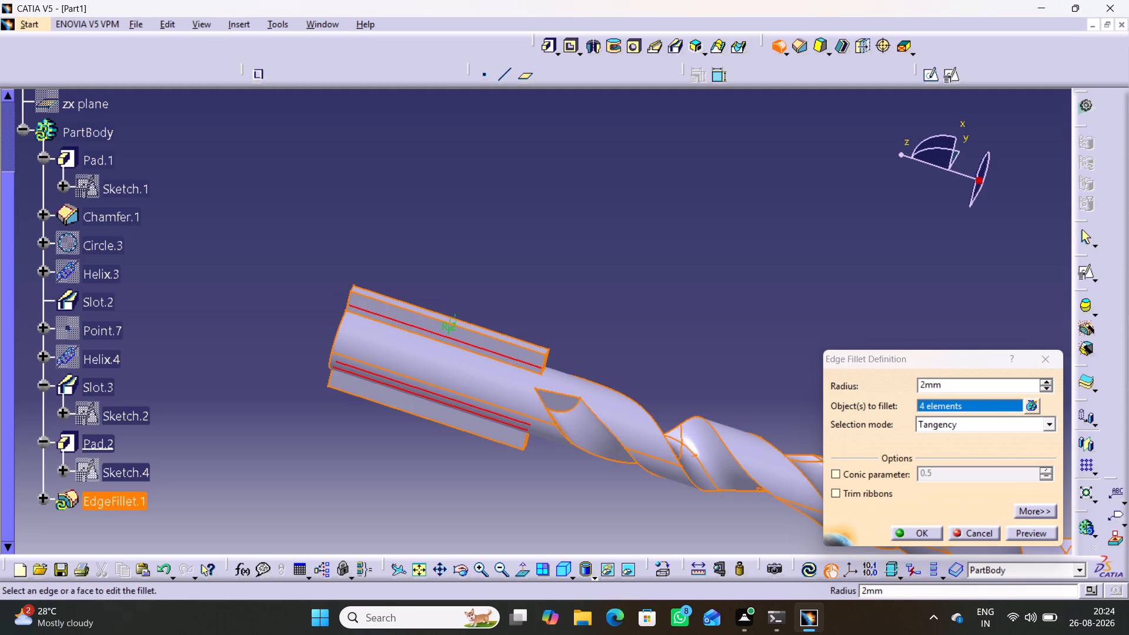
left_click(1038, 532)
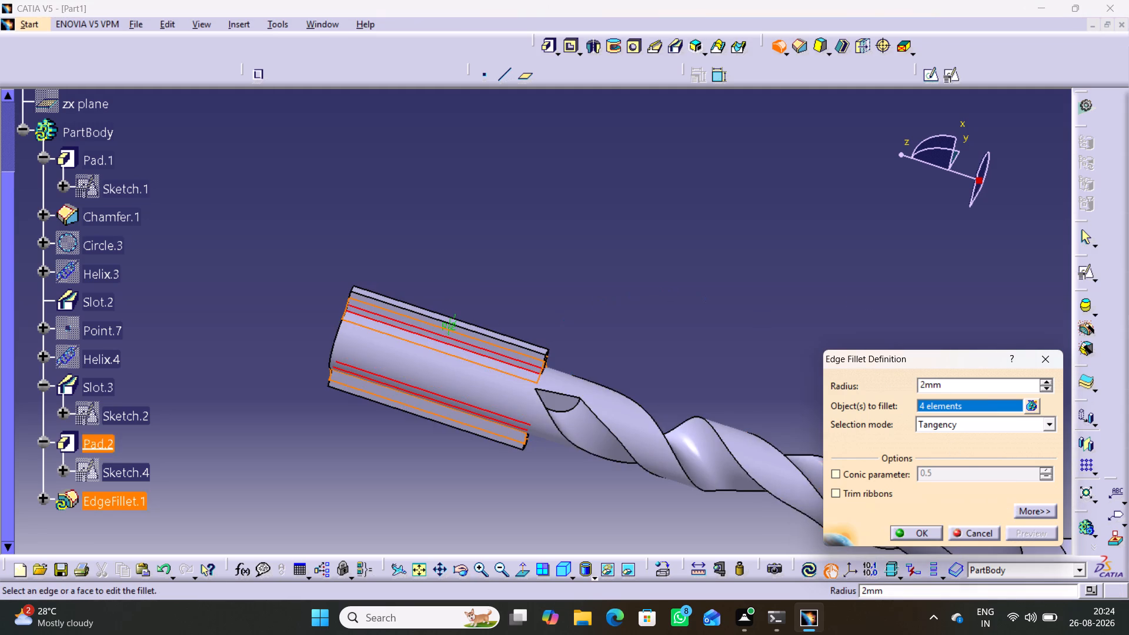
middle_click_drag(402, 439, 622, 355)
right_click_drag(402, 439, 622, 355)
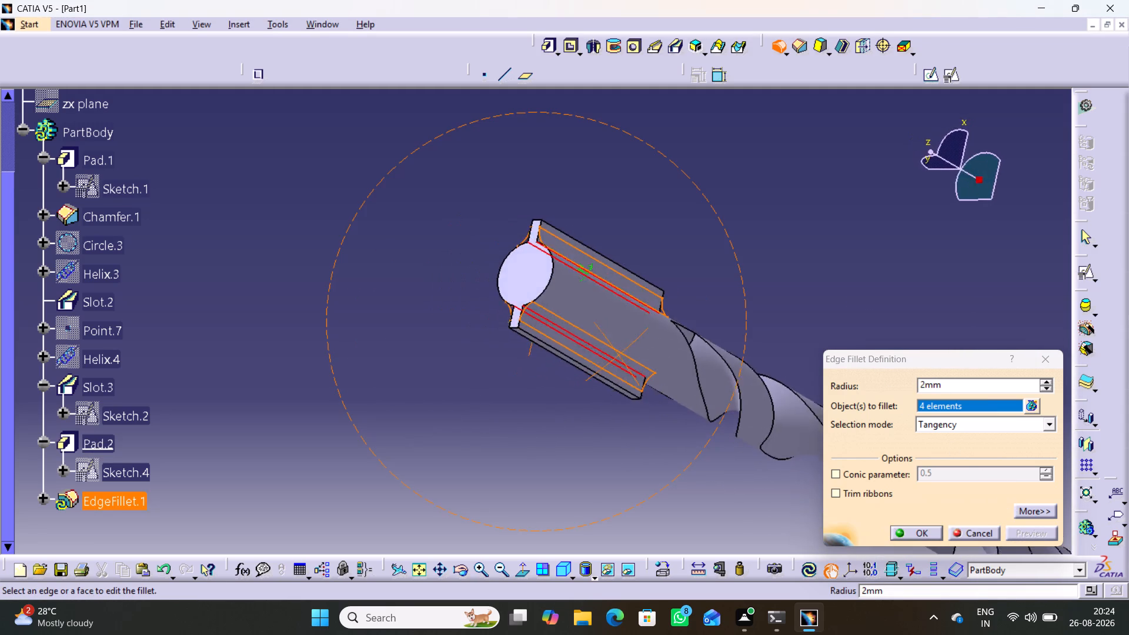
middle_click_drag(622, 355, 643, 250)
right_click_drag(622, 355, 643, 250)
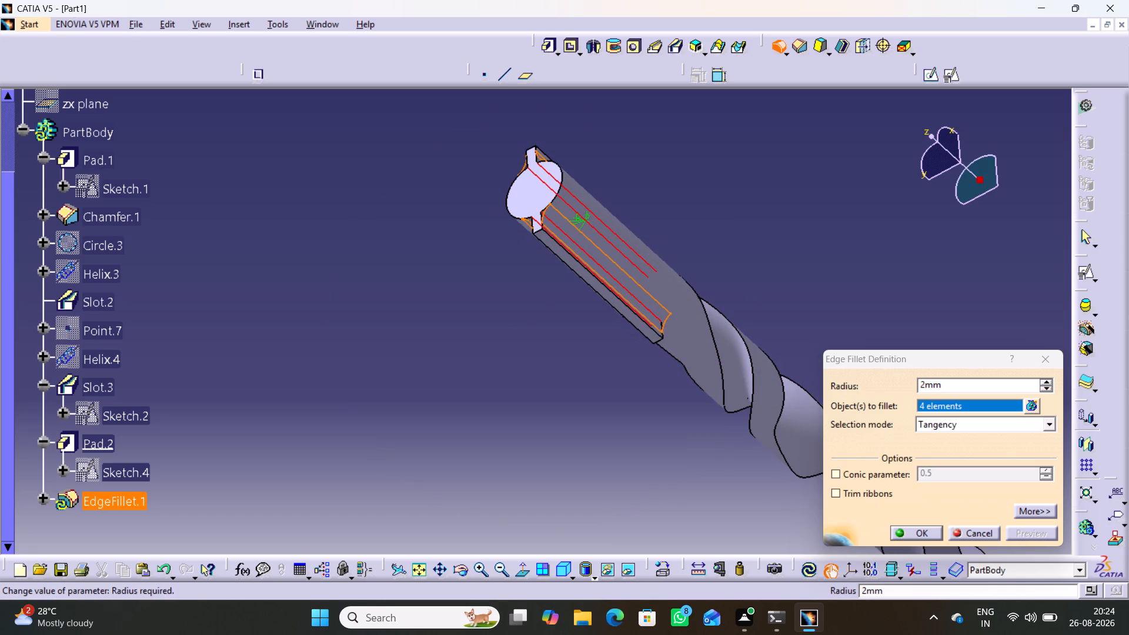
Set the fin edge fillet radius to 1 mm and create the fillet.
left_click_drag(959, 388, 904, 386)
key("1")
key("Return")
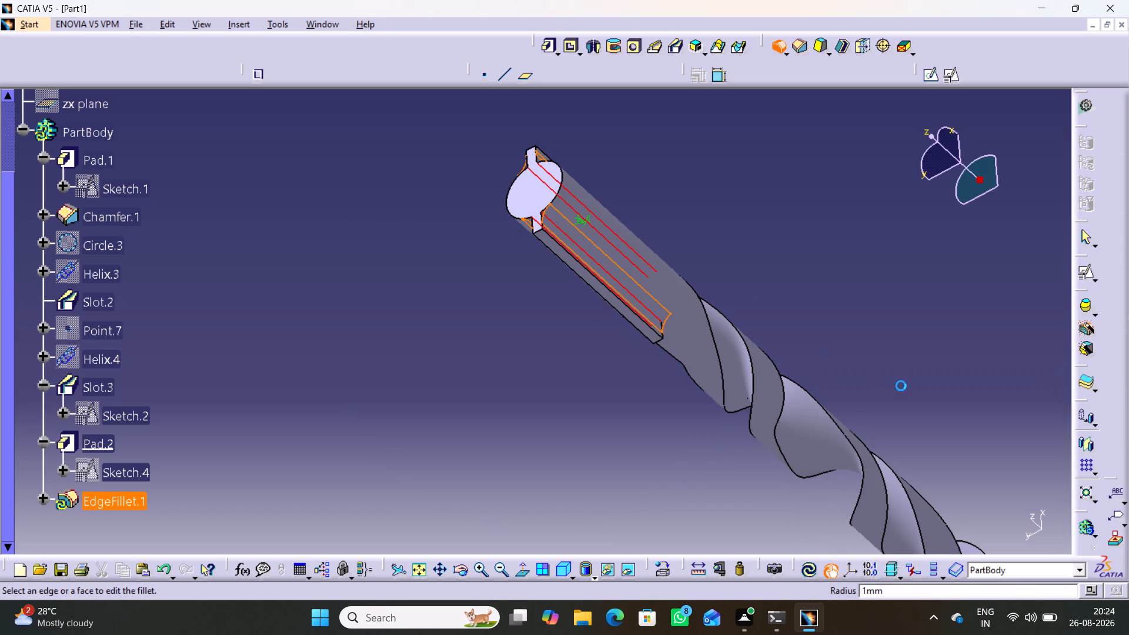
left_click(553, 353)
Examine the filleted fin-to-shank transitions and the flute run-outs from several angles.
middle_click_drag(543, 342, 632, 269)
right_click_drag(546, 333, 632, 269)
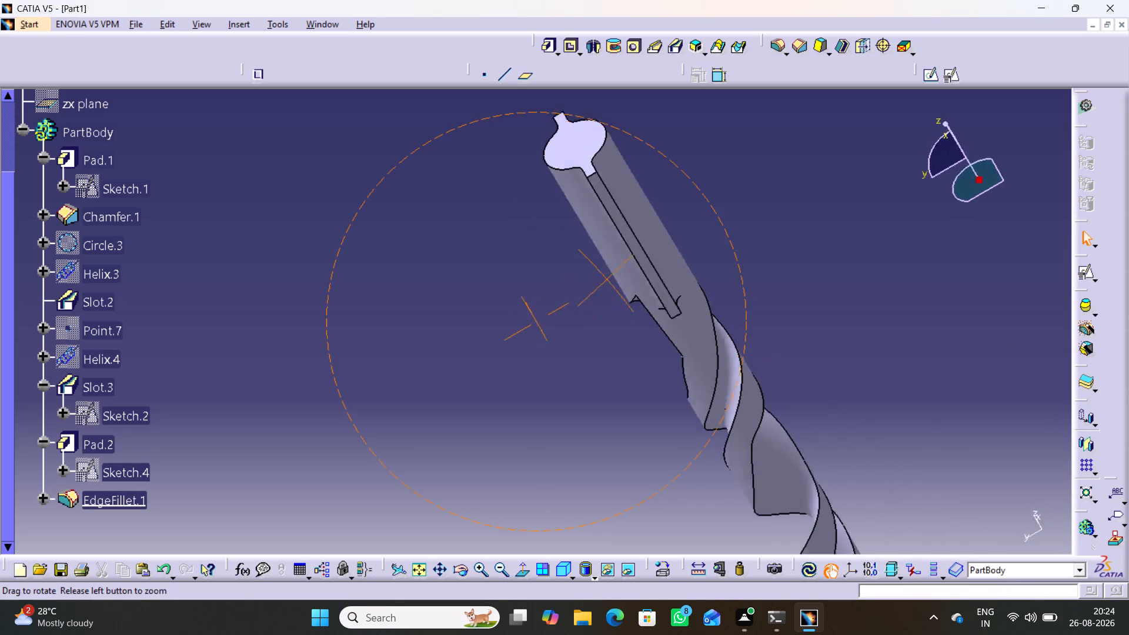
right_click_drag(632, 269, 711, 198)
middle_click_drag(632, 269, 715, 195)
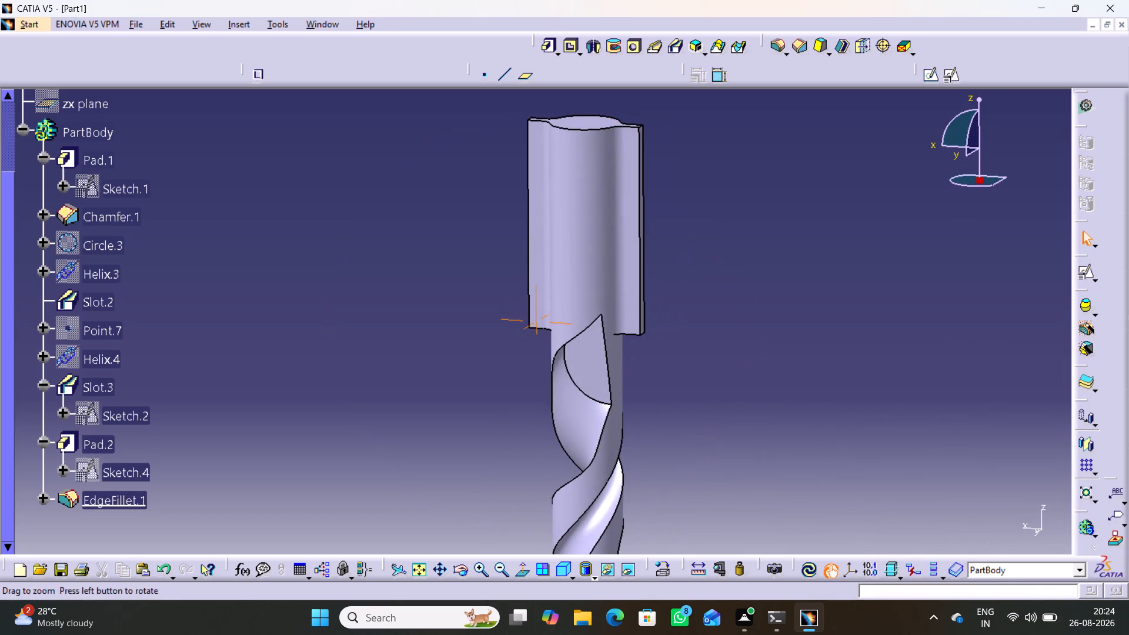
middle_click_drag(499, 383, 686, 427)
right_click_drag(504, 371, 686, 427)
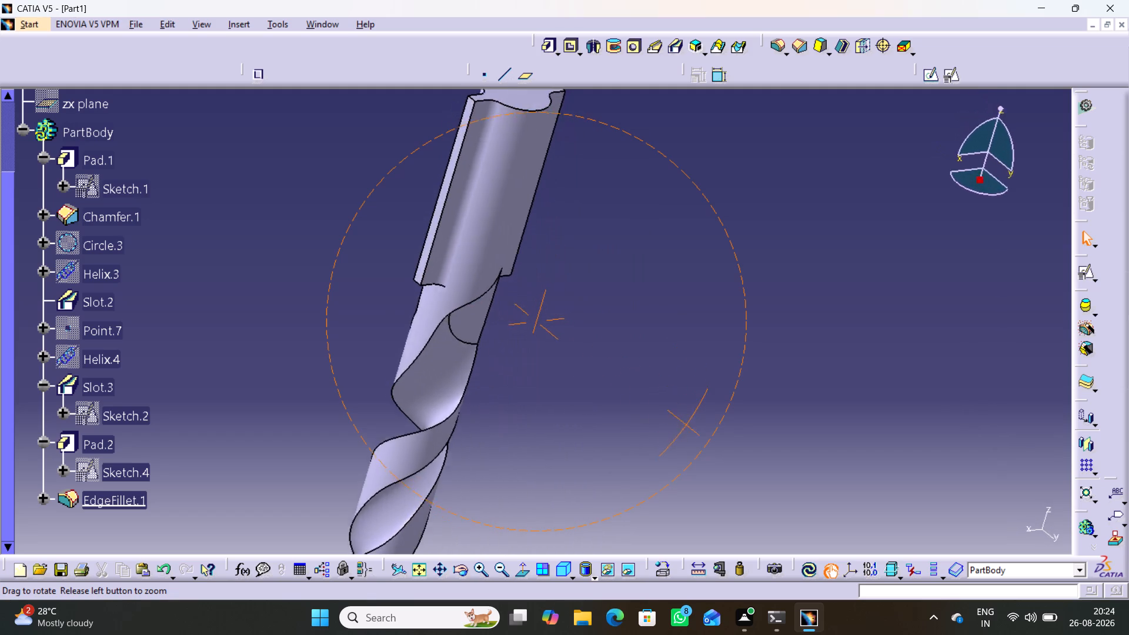
middle_click_drag(686, 427, 348, 381)
right_click_drag(686, 427, 348, 381)
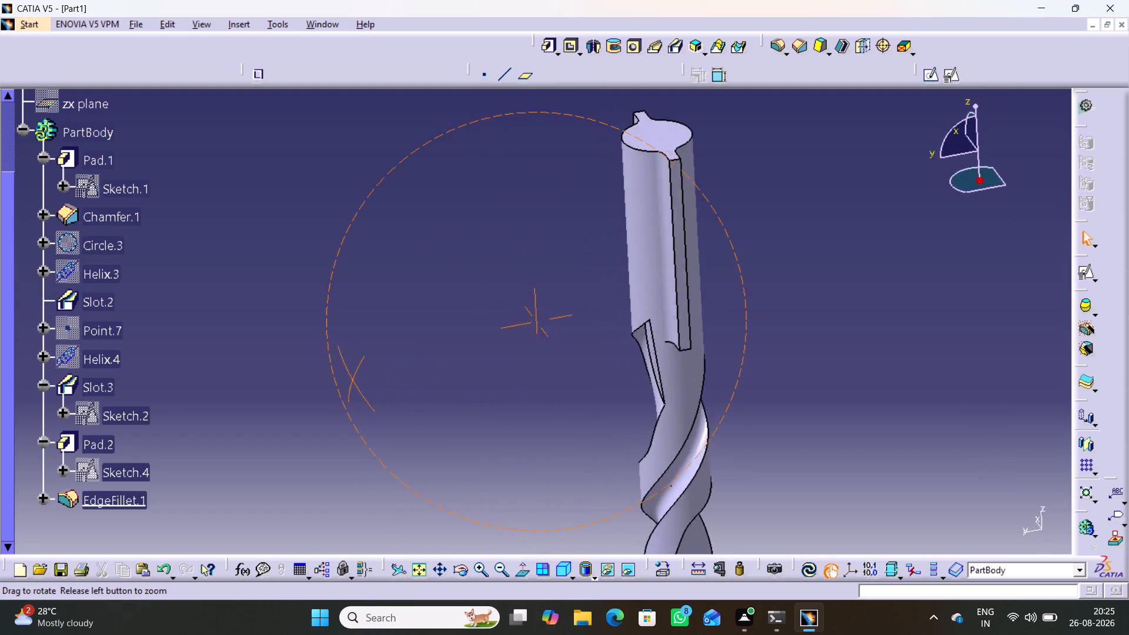
middle_click_drag(348, 381, 380, 365)
right_click_drag(348, 381, 380, 365)
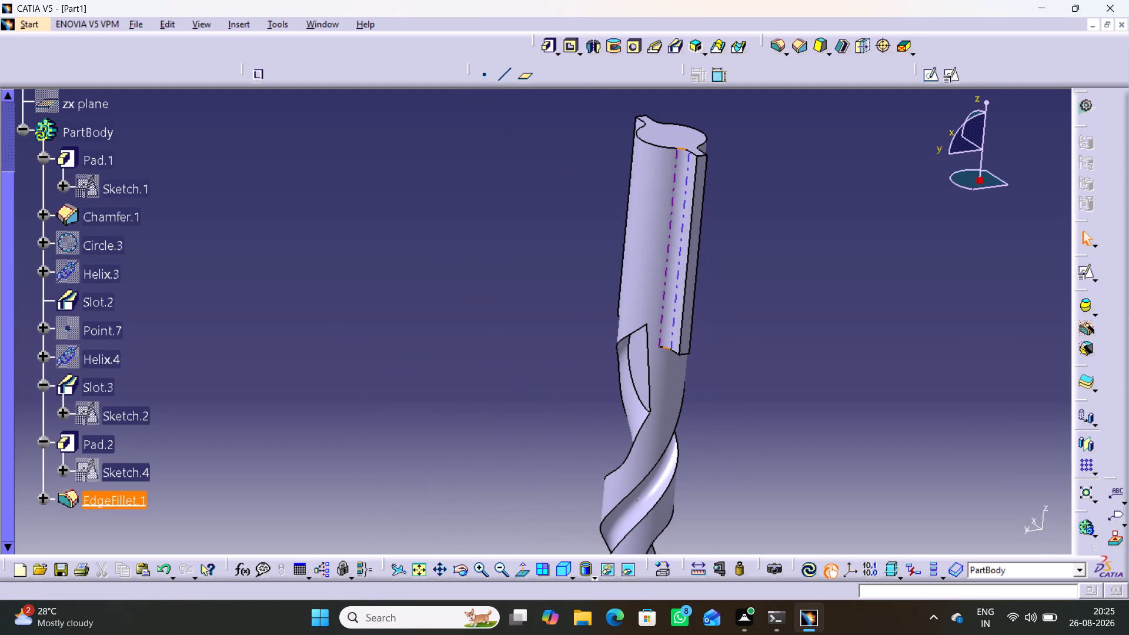
Reopen the fin edge fillet's definition, preview its four edges around the shank, and accept it with the same settings.
double_click(680, 183)
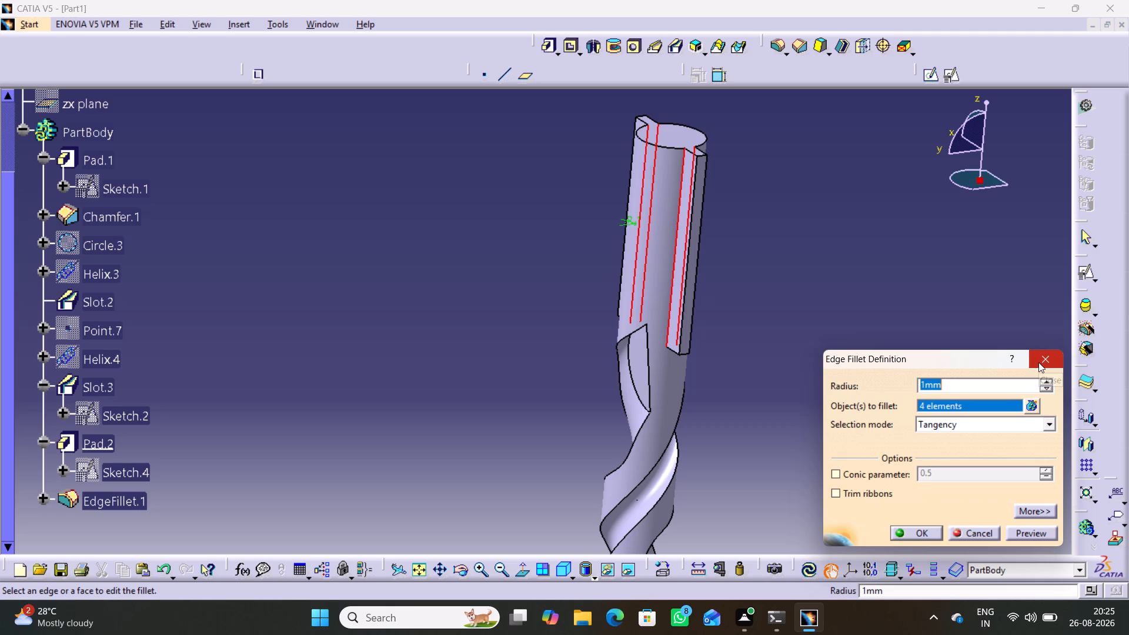
middle_click_drag(777, 199, 674, 280)
middle_click_drag(654, 278, 619, 273)
right_click_drag(654, 278, 619, 273)
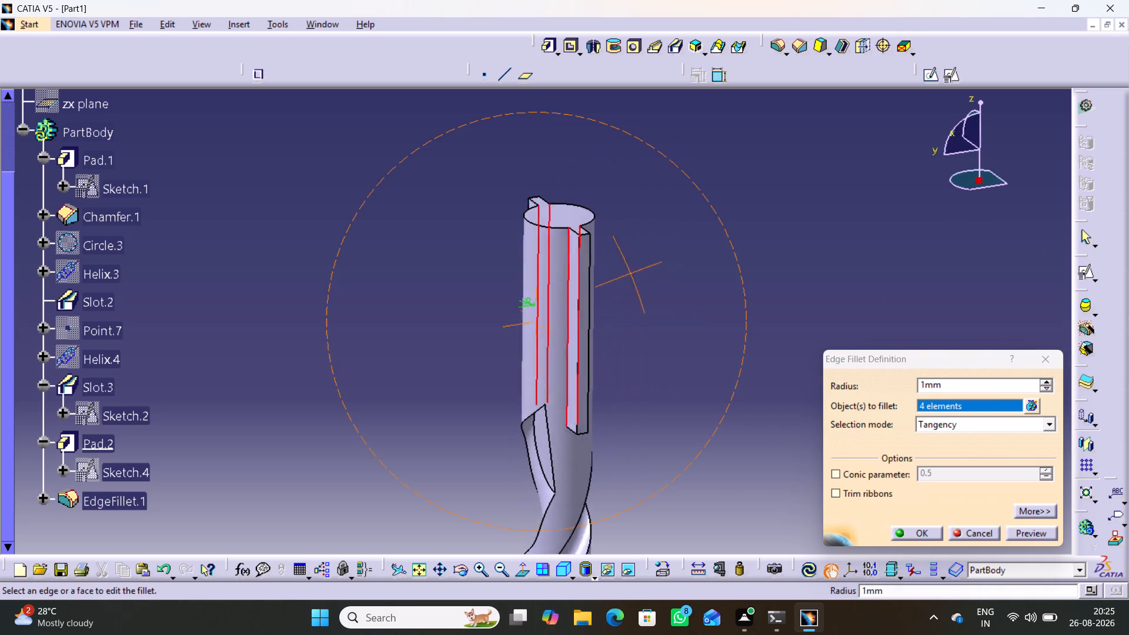
middle_click_drag(619, 273, 573, 383)
right_click_drag(619, 273, 573, 383)
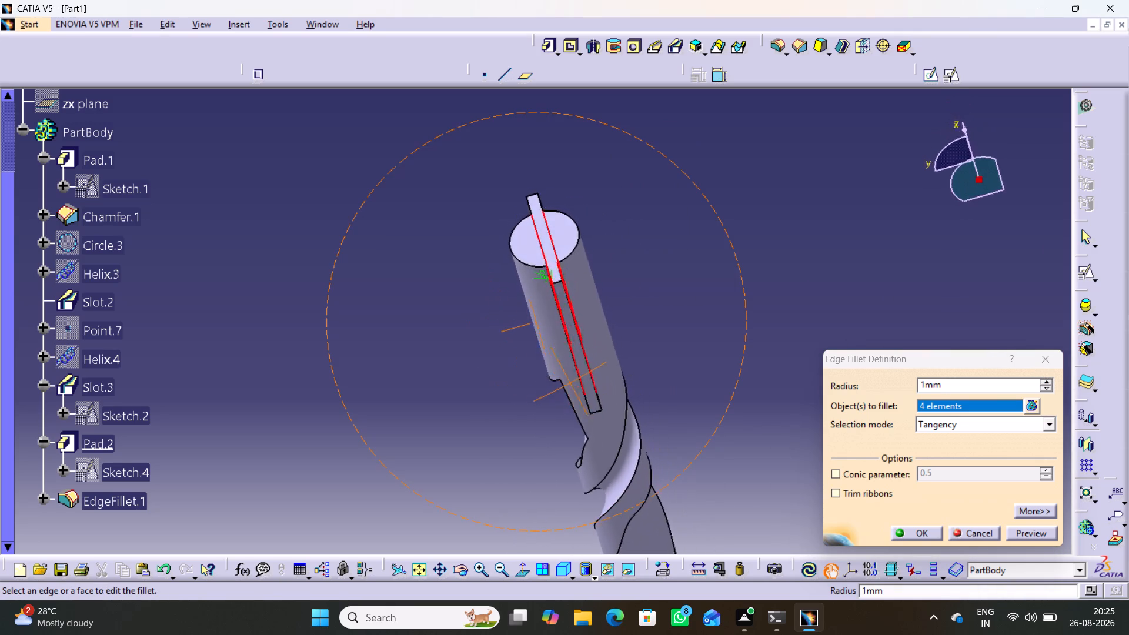
middle_click_drag(573, 383, 701, 356)
right_click_drag(573, 383, 701, 356)
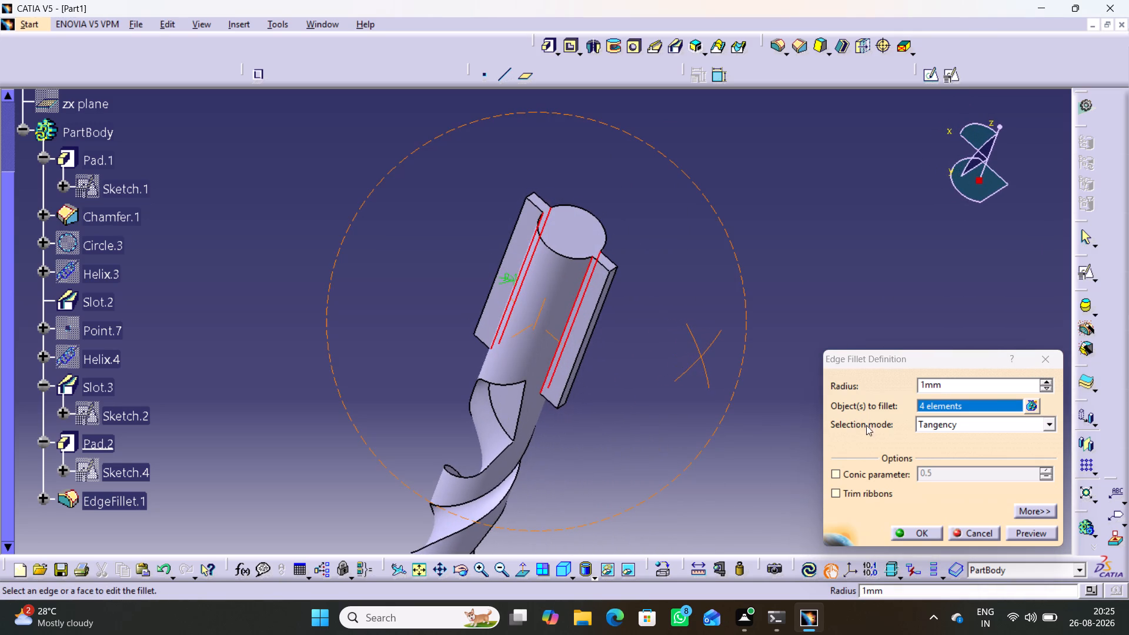
left_click(1030, 532)
middle_click_drag(713, 366, 625, 410)
right_click_drag(702, 364, 619, 412)
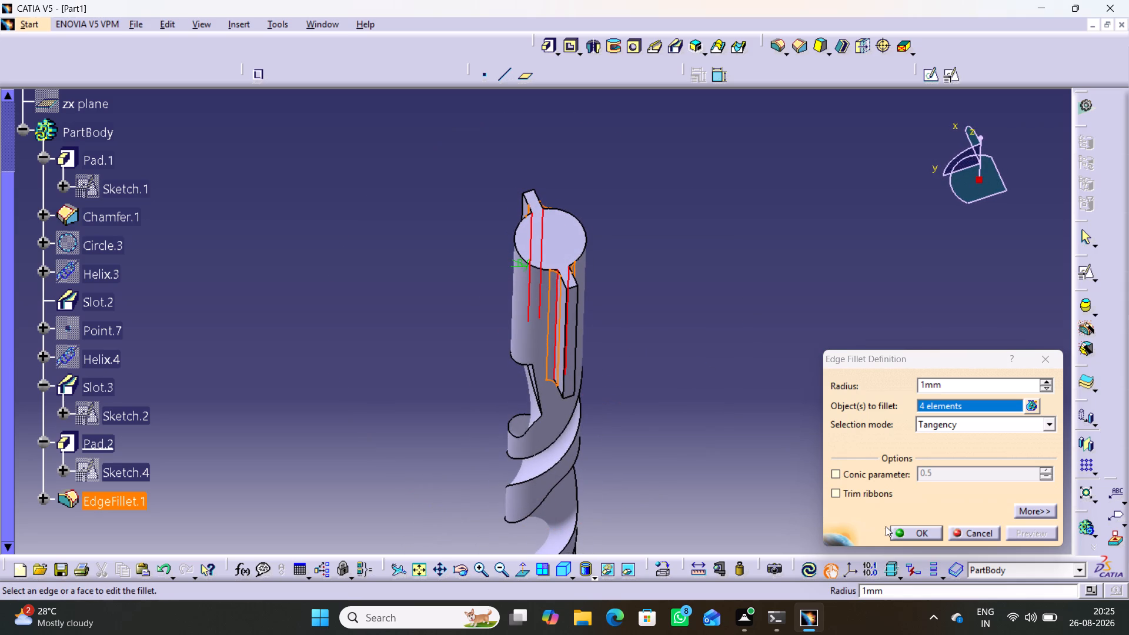
left_click(901, 529)
left_click(724, 326)
Examine the filleted shank fins and the helical flutes from different sides.
middle_click_drag(673, 307, 659, 210)
right_click_drag(656, 297, 659, 210)
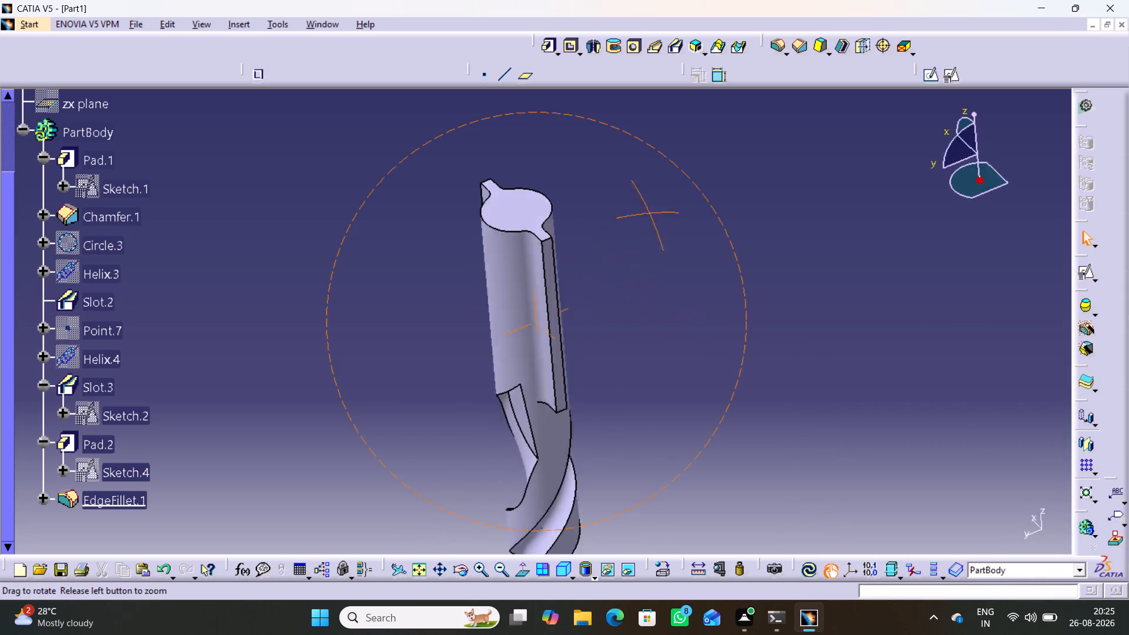
middle_click_drag(659, 210, 564, 441)
right_click_drag(659, 210, 564, 441)
middle_click_drag(682, 355, 434, 316)
right_click_drag(652, 327, 434, 316)
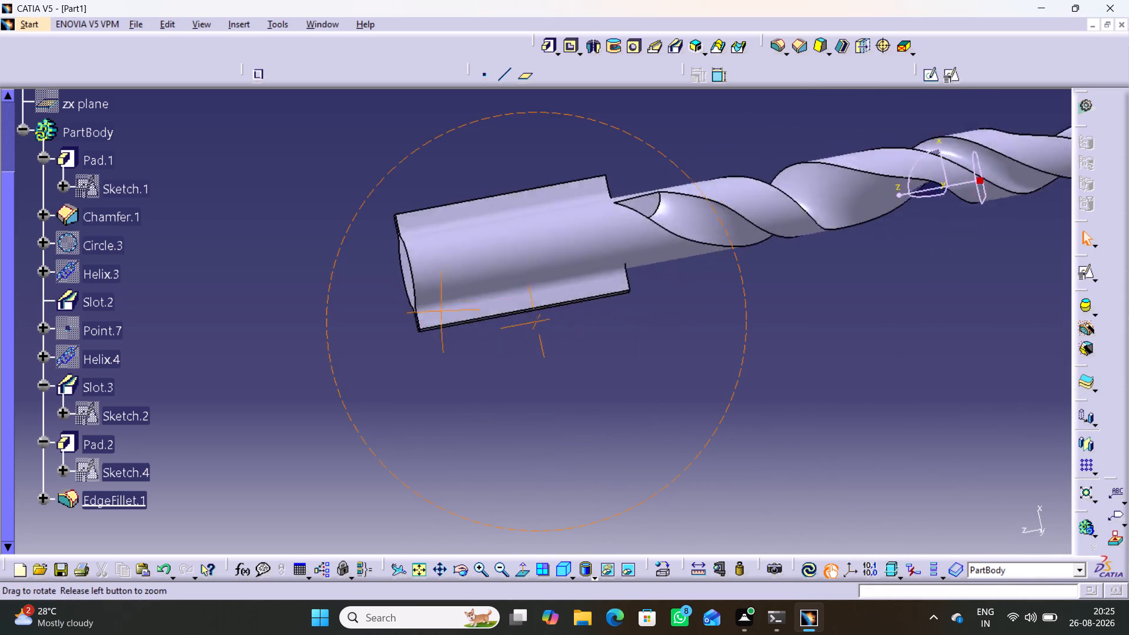
middle_click_drag(434, 316, 323, 386)
right_click_drag(434, 316, 340, 386)
middle_click_drag(711, 330, 539, 382)
middle_click(543, 381)
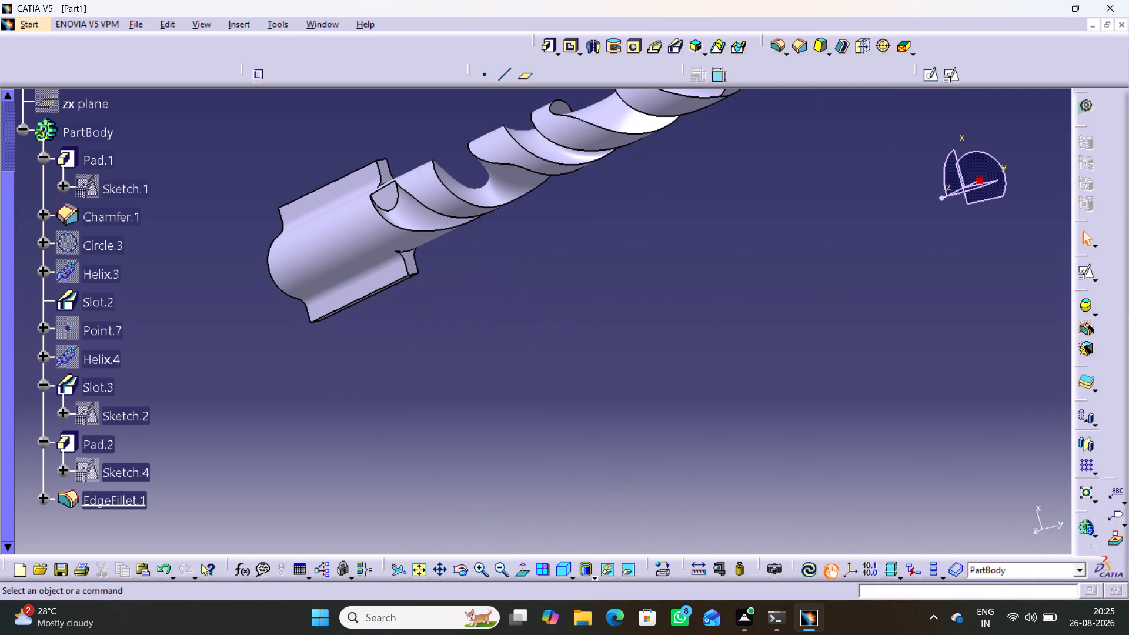
middle_click_drag(544, 377, 676, 333)
right_click_drag(572, 357, 676, 333)
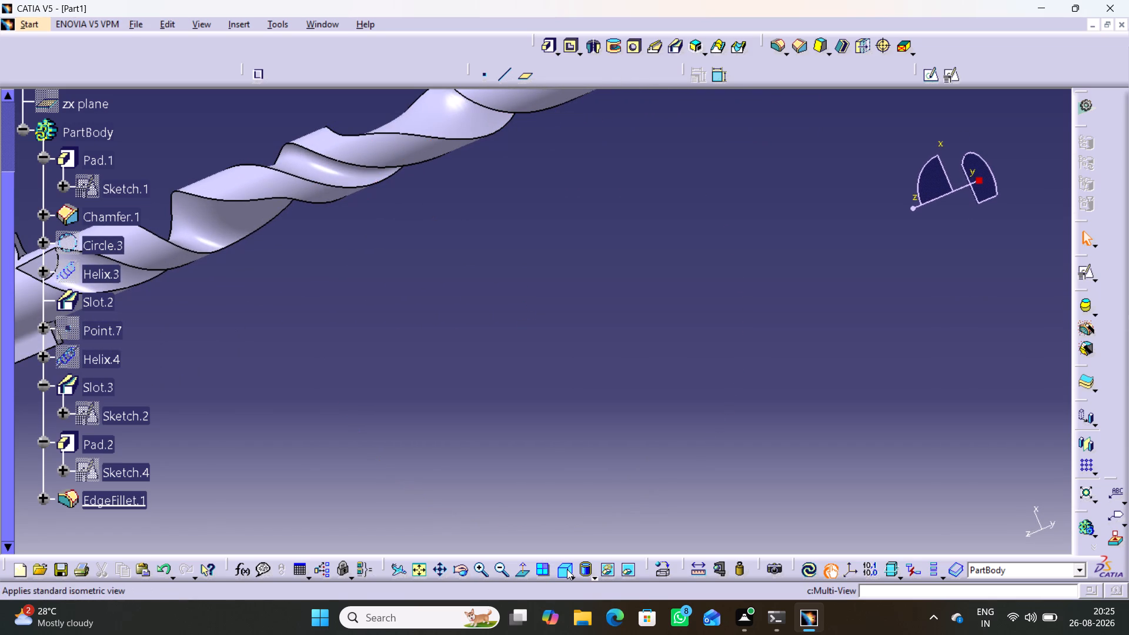
Show the whole drill bit fitted in isometric view, and switch to the standard front view.
left_click(567, 569)
left_click(418, 566)
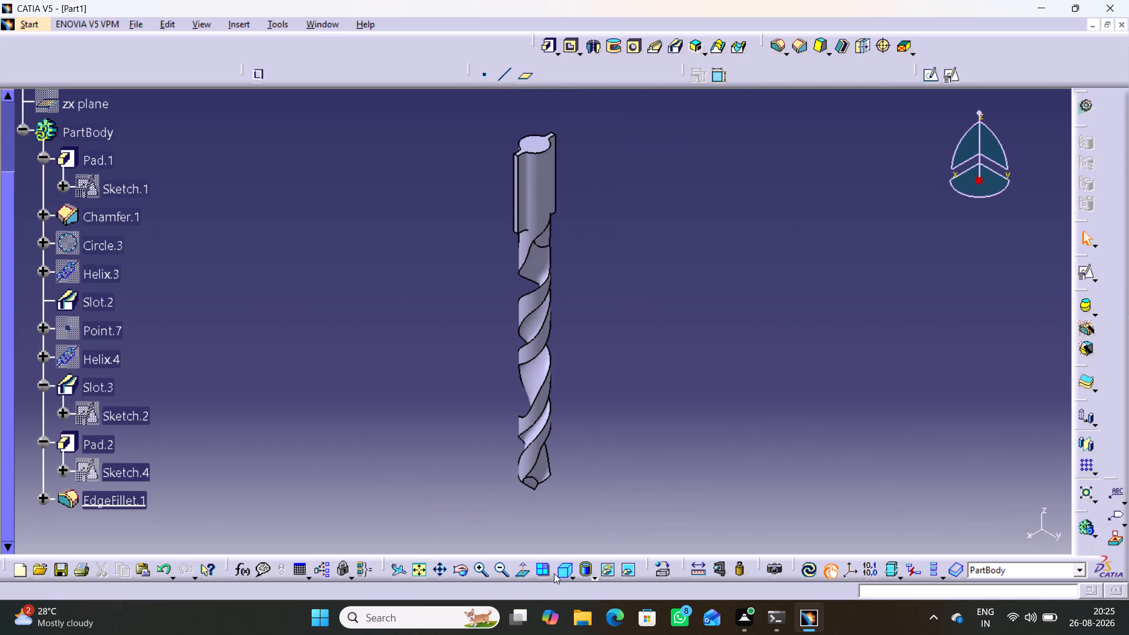
left_click(574, 575)
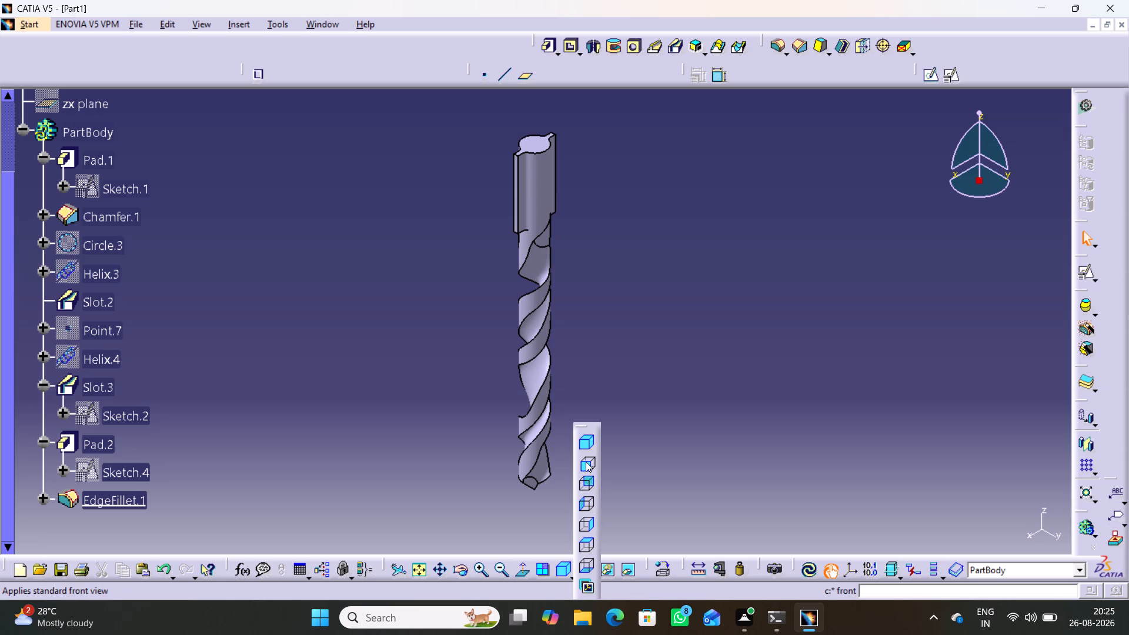
left_click(586, 462)
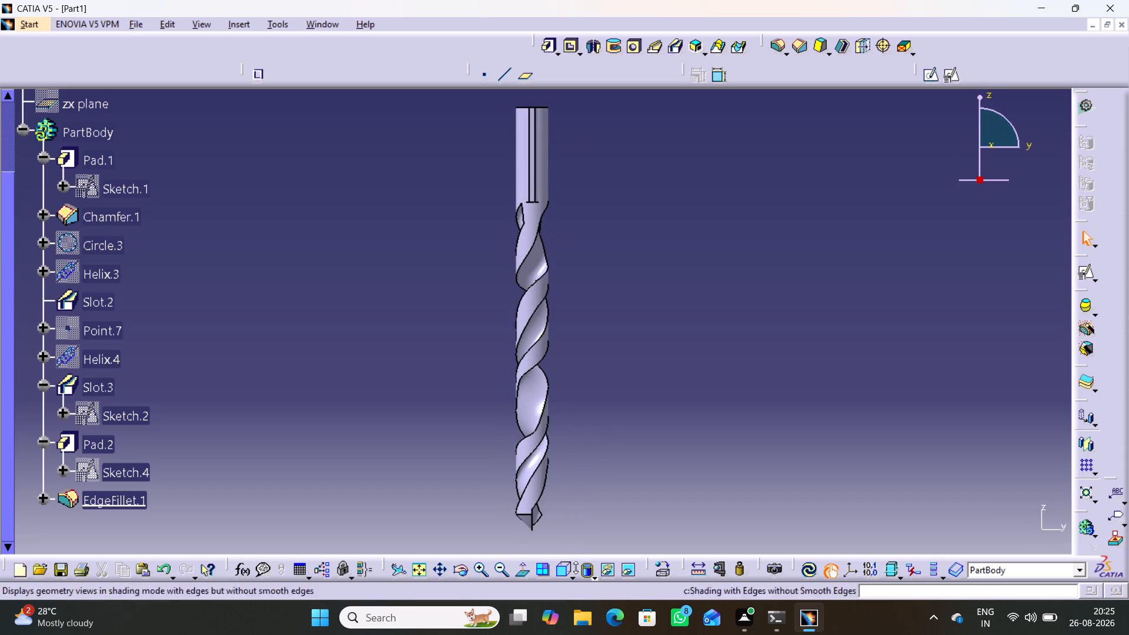
Check the drill bit in the standard side, top and bottom views.
left_click(572, 575)
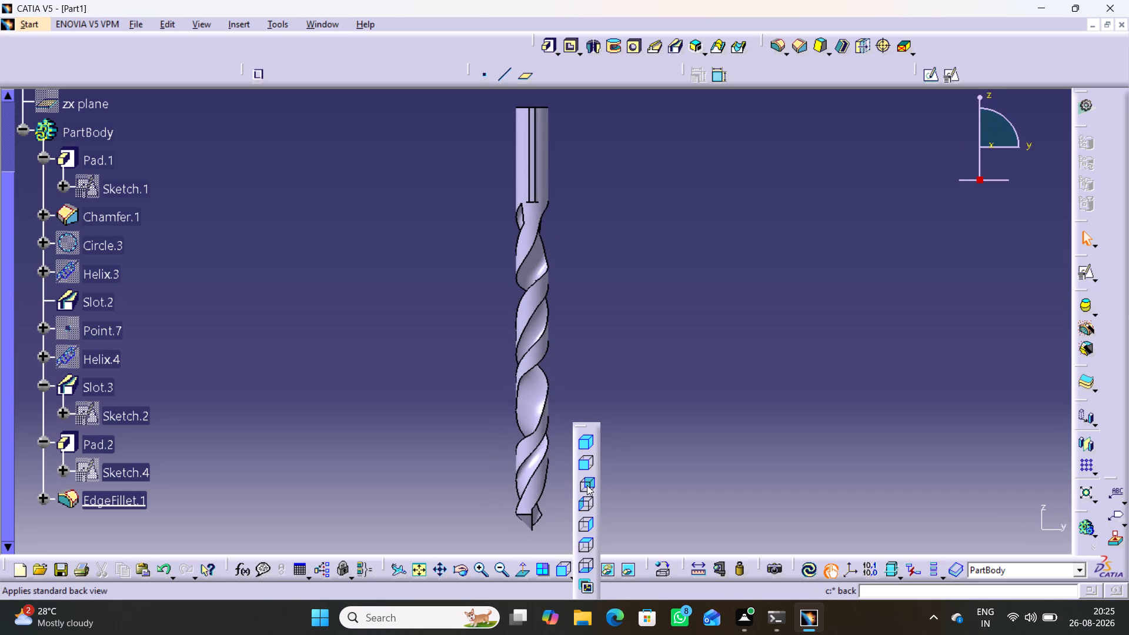
left_click(583, 529)
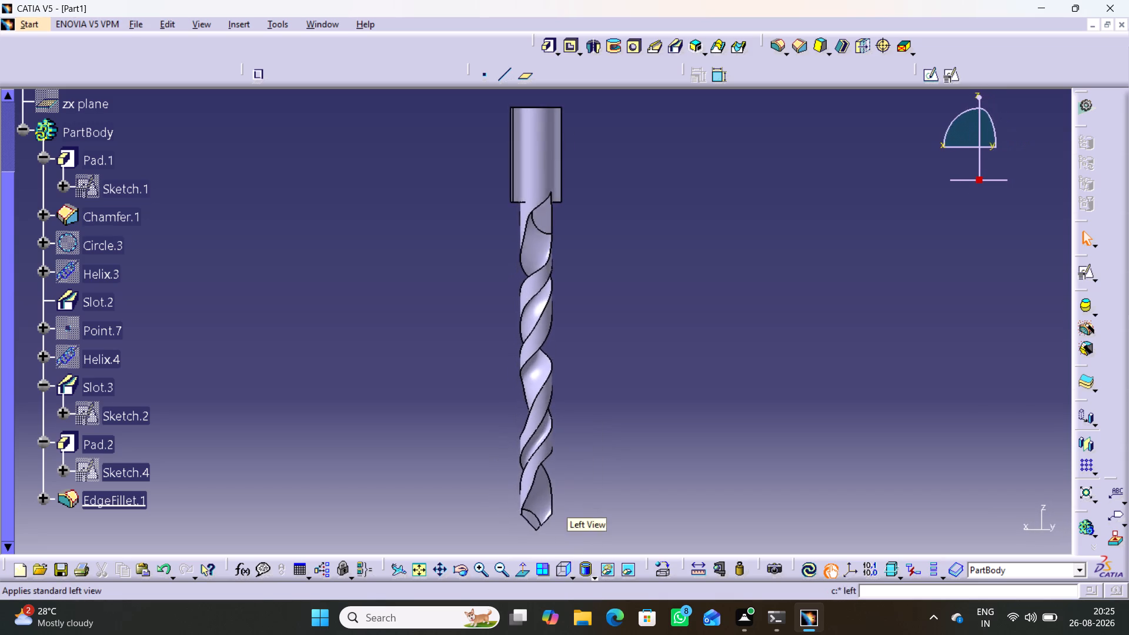
left_click(573, 574)
left_click(587, 541)
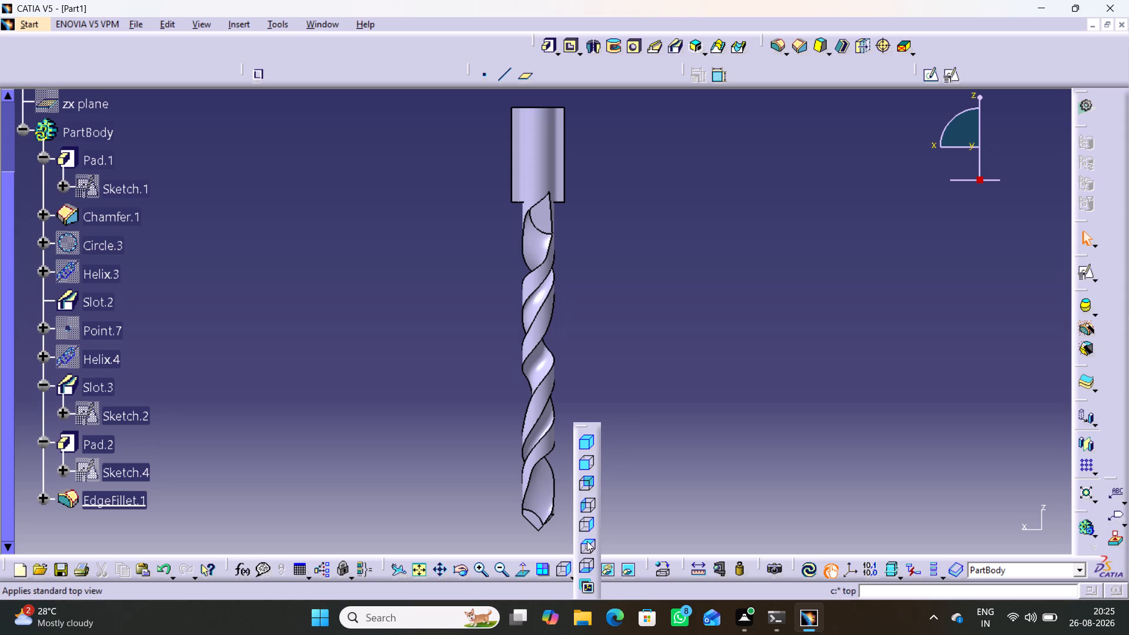
left_click(572, 573)
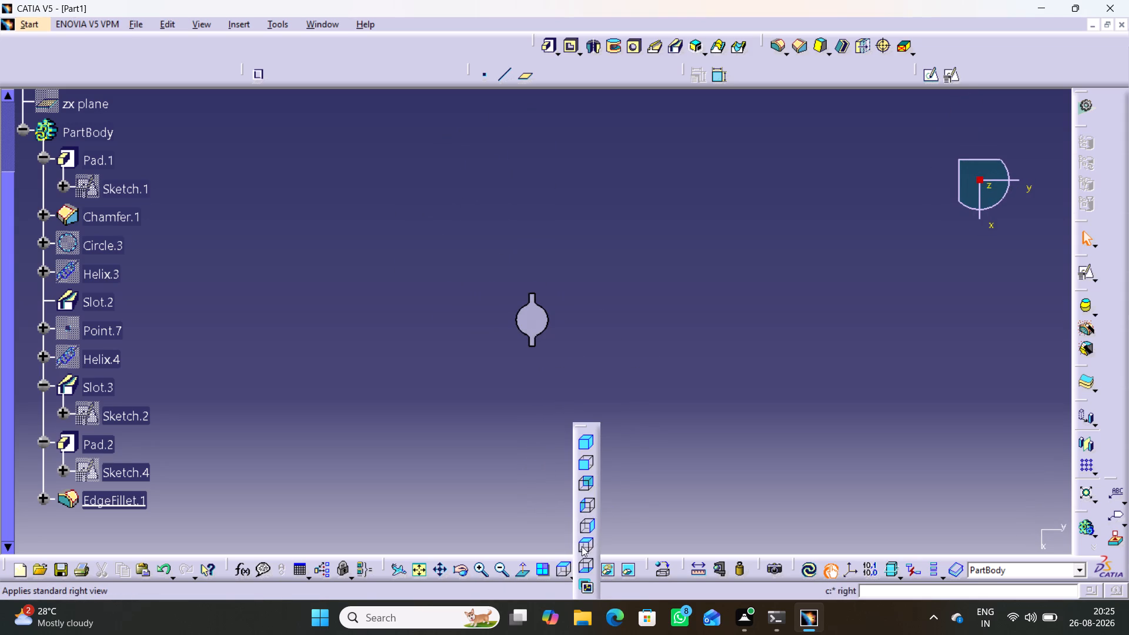
left_click(586, 567)
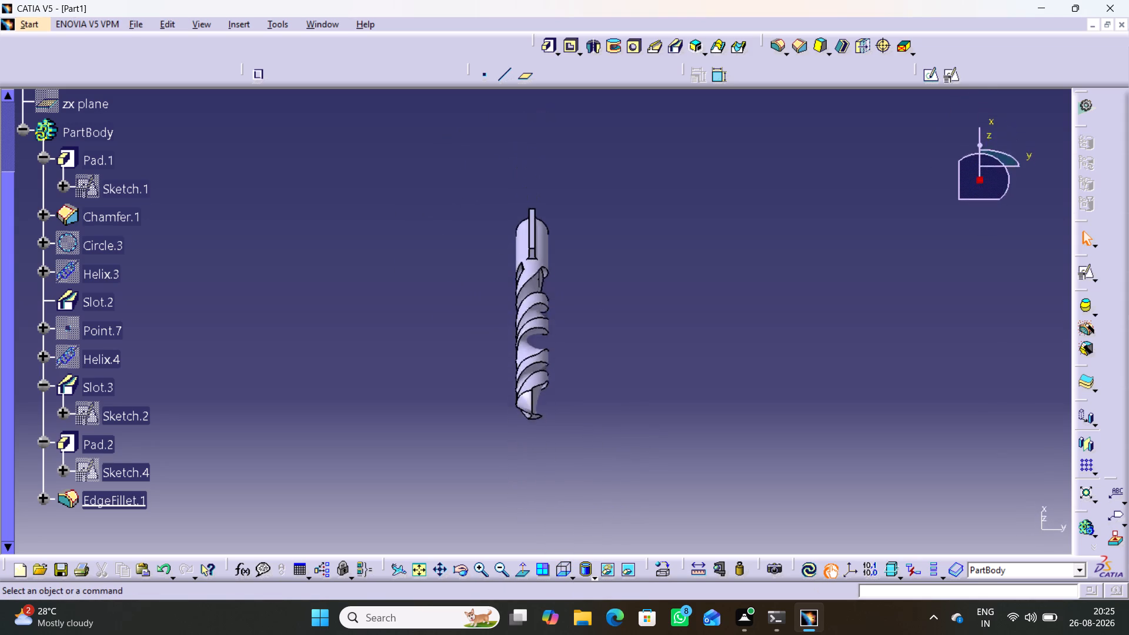
Examine the drill tip, helical flutes and finned shank from several oblique angles.
middle_click_drag(593, 380, 498, 440)
right_click_drag(593, 380, 498, 440)
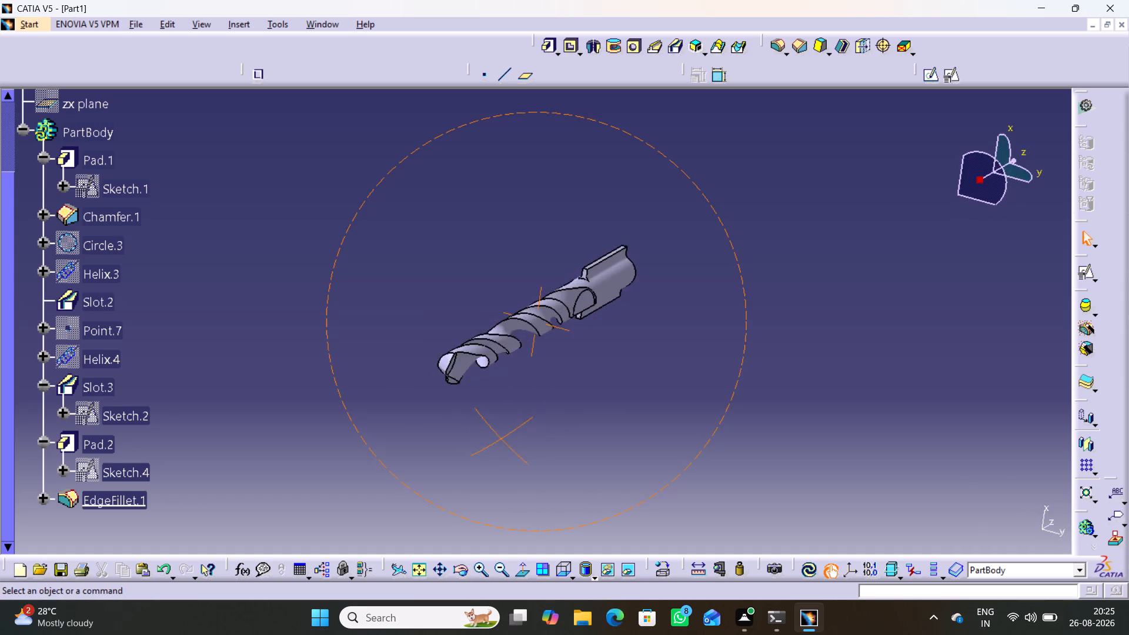
middle_click_drag(498, 440, 436, 455)
right_click_drag(498, 440, 436, 455)
left_click(567, 401)
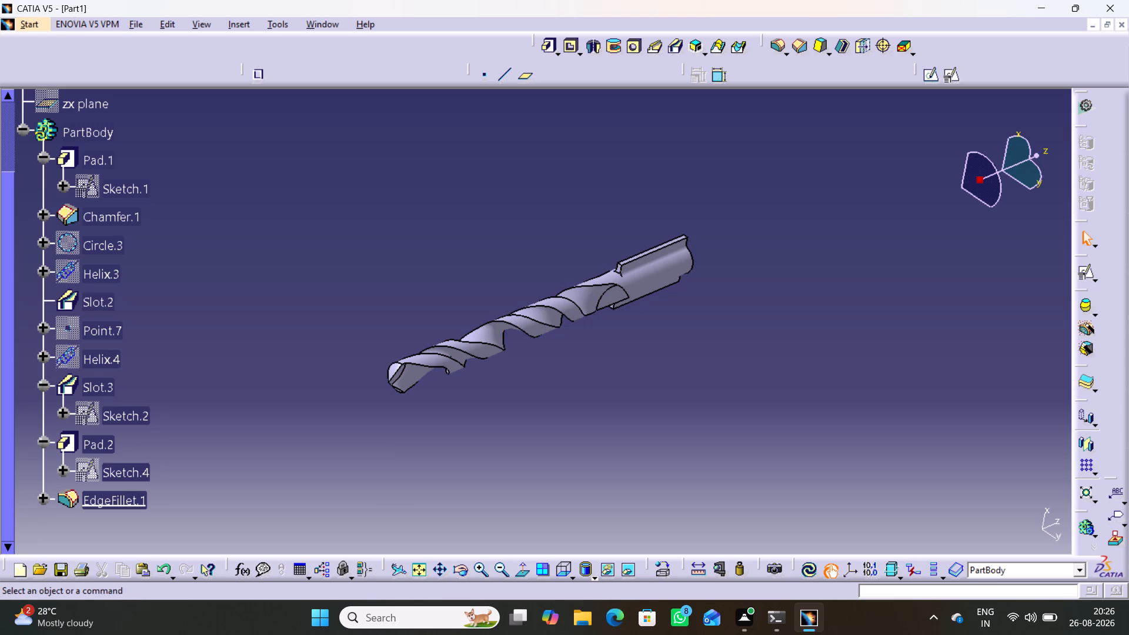
middle_click_drag(551, 417, 414, 347)
right_click_drag(550, 417, 414, 348)
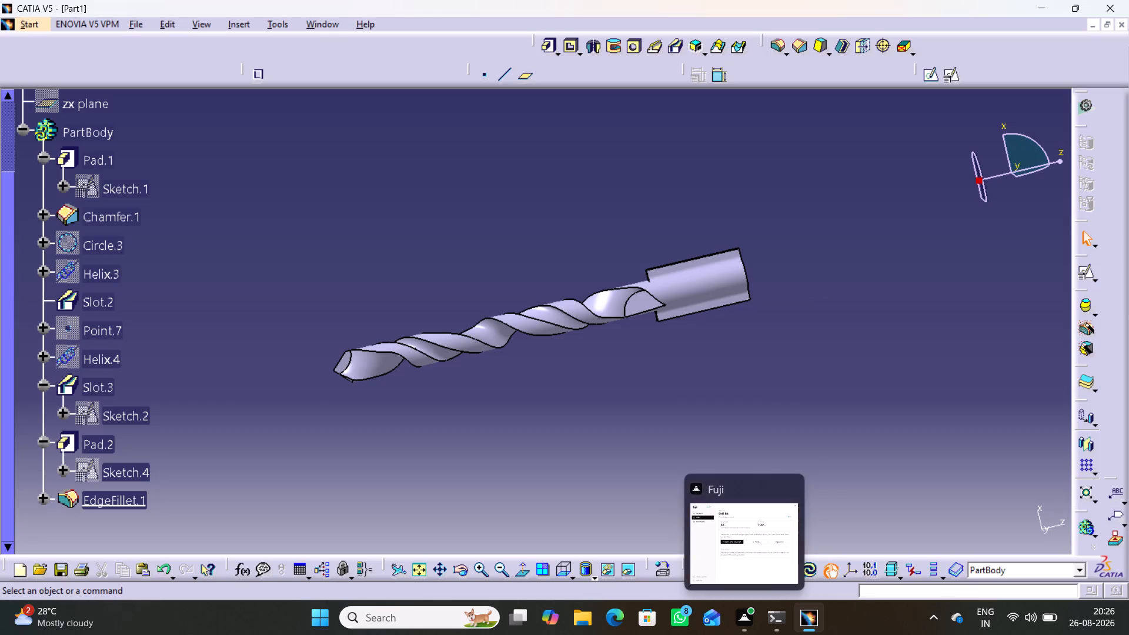
middle_click_drag(425, 397, 479, 349)
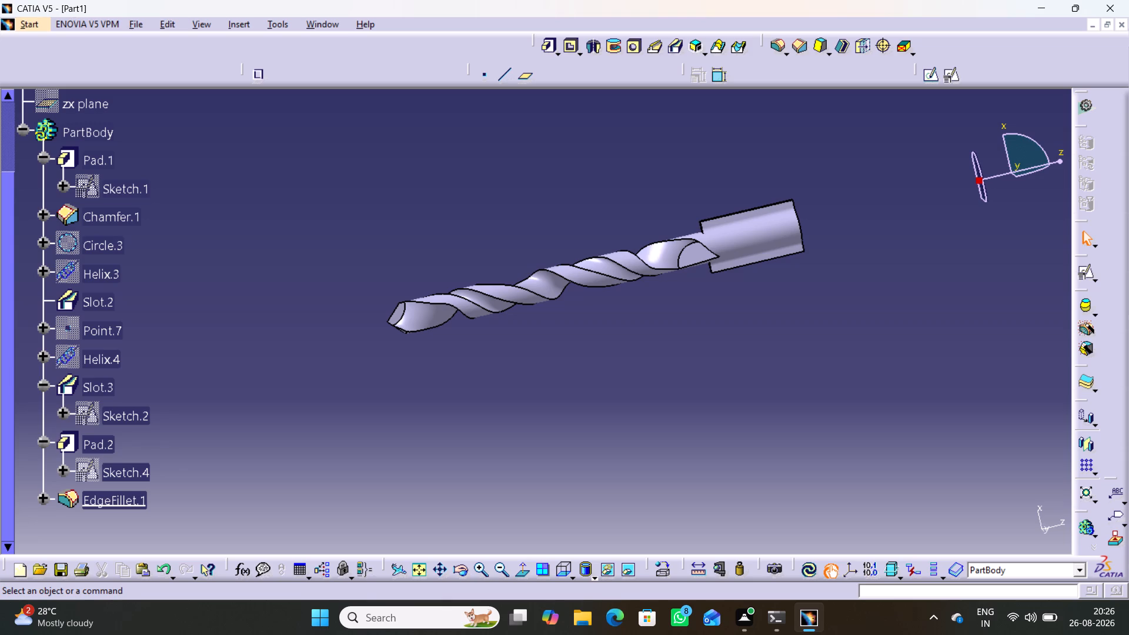
middle_click_drag(535, 343, 494, 356)
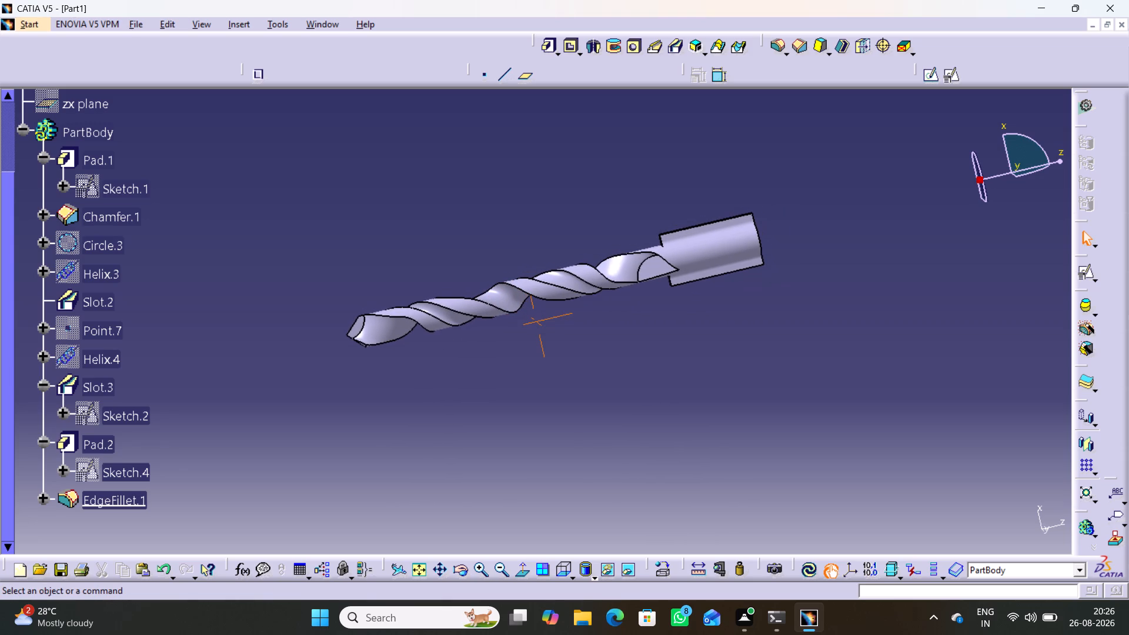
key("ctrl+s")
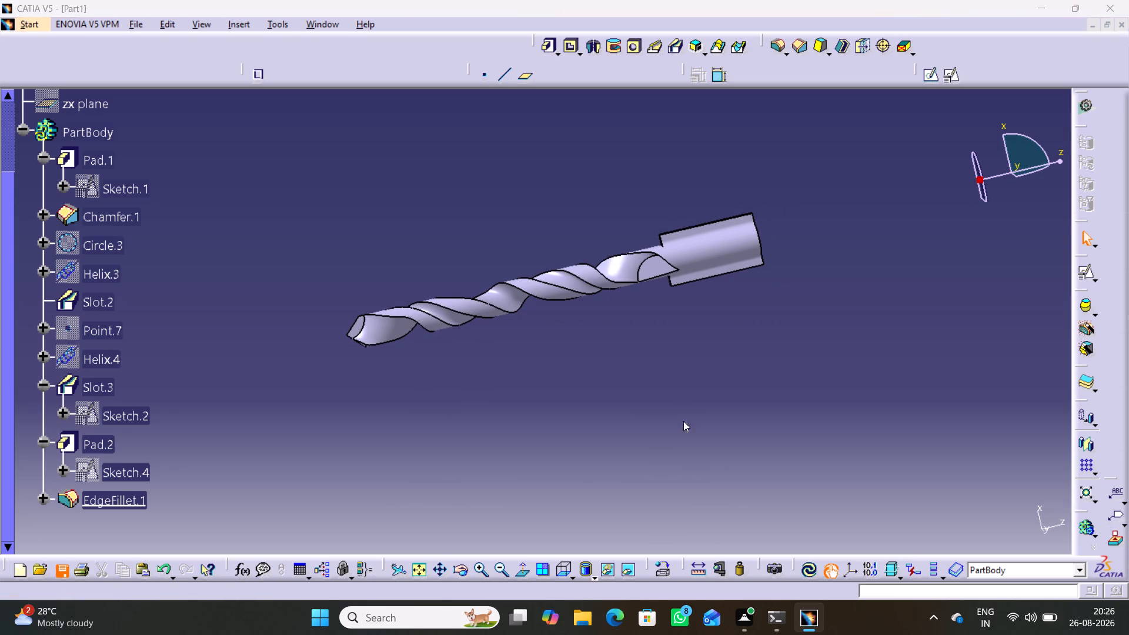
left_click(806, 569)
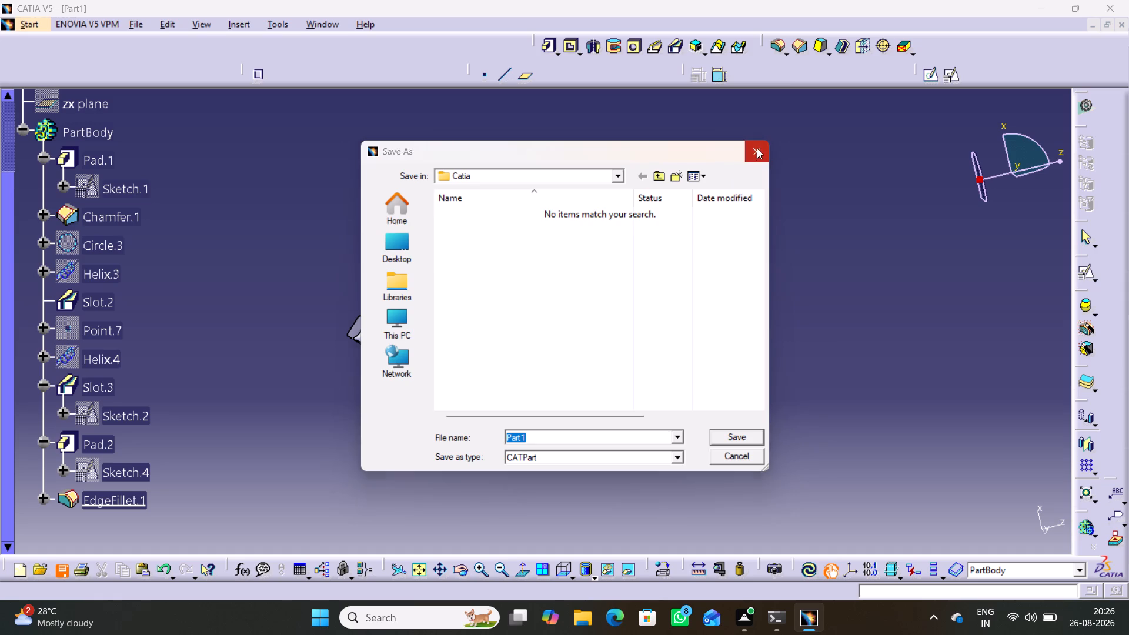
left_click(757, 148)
Update the whole part and collapse the PartBody branch of the specification tree.
left_click(811, 565)
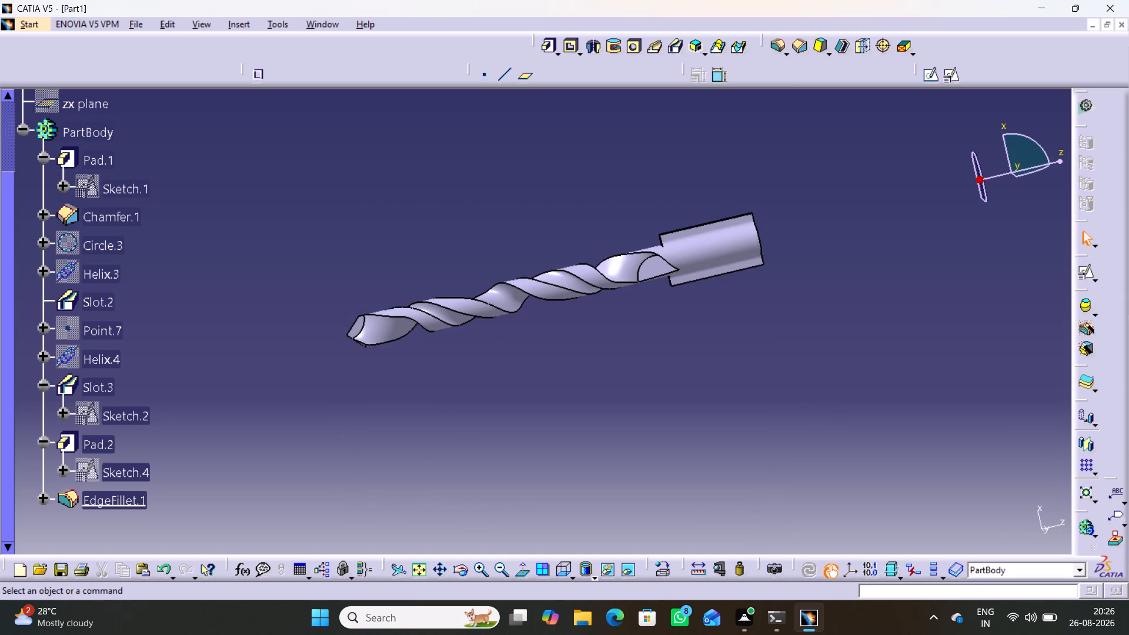
left_click(22, 126)
scroll(77, 138, "up", 2)
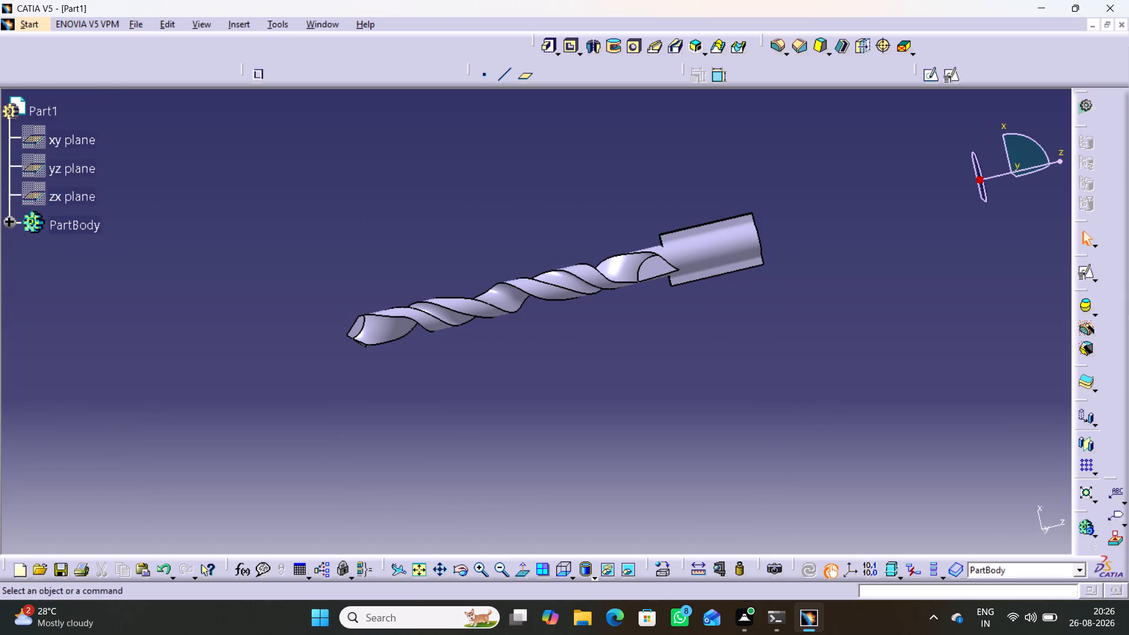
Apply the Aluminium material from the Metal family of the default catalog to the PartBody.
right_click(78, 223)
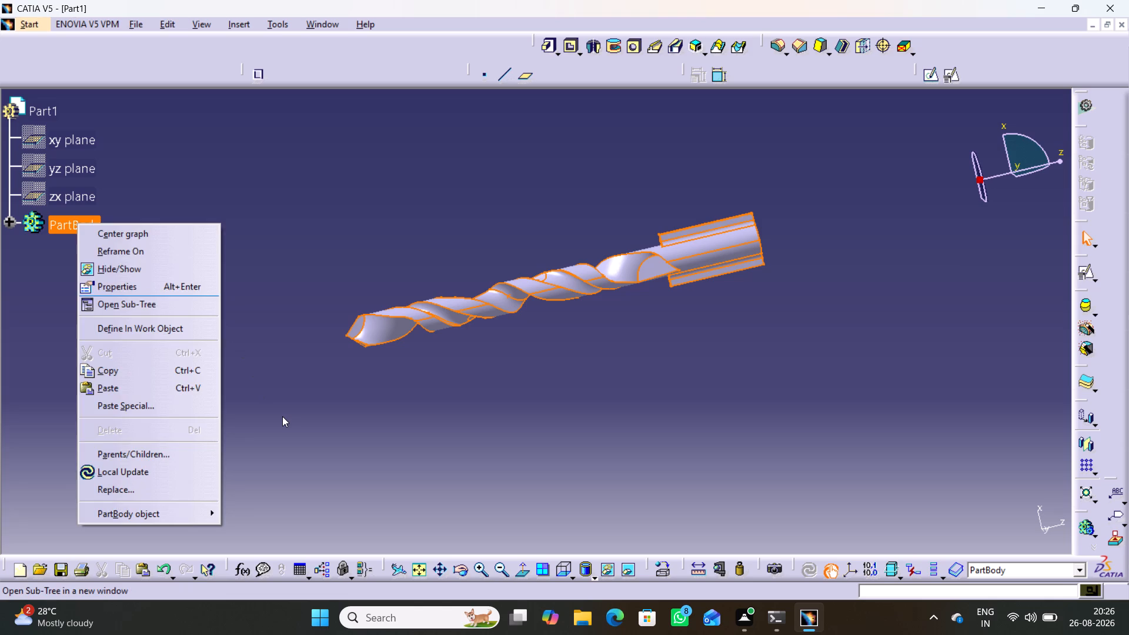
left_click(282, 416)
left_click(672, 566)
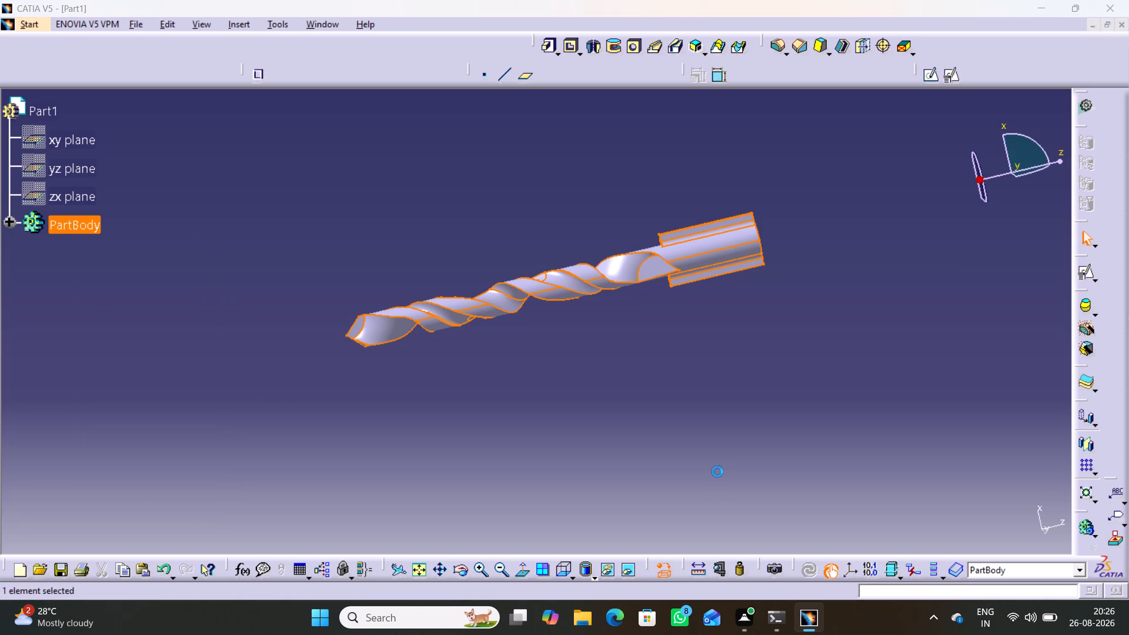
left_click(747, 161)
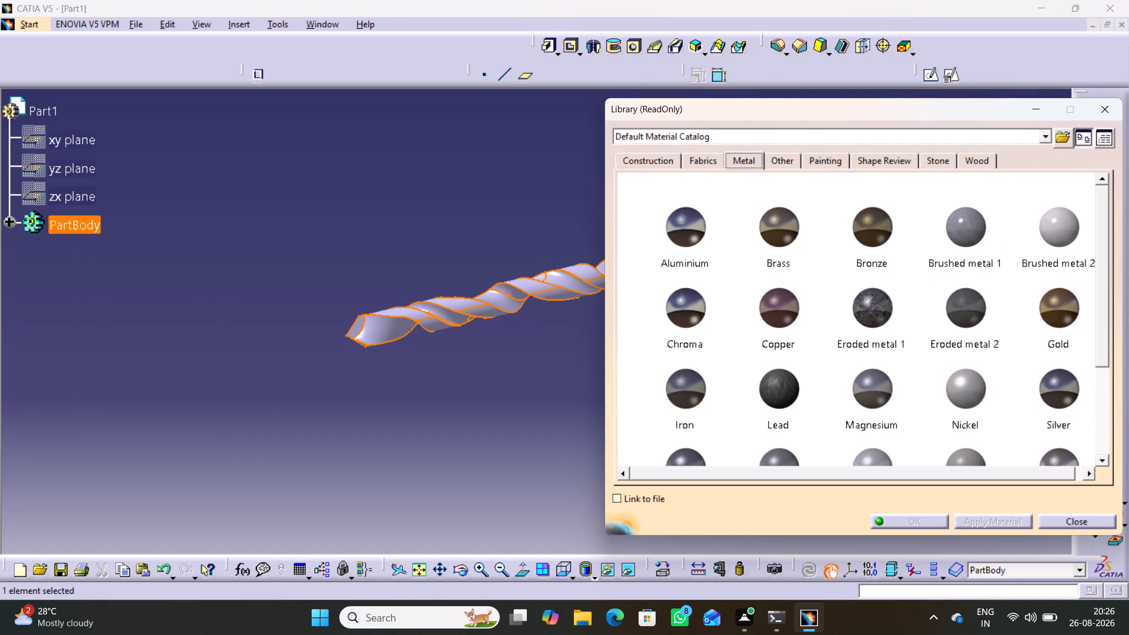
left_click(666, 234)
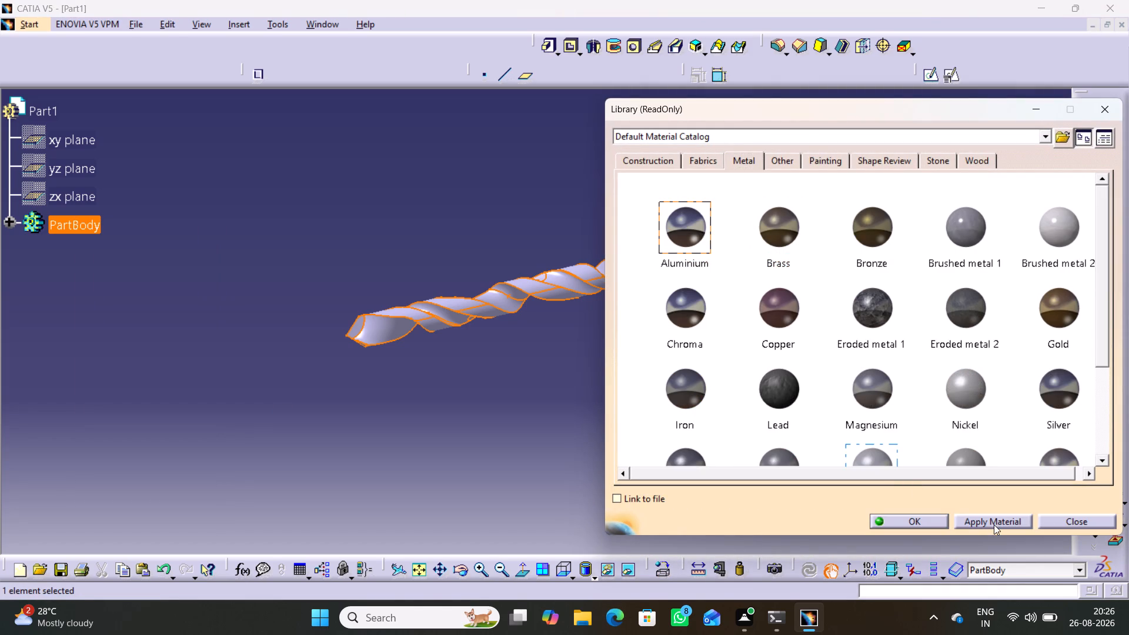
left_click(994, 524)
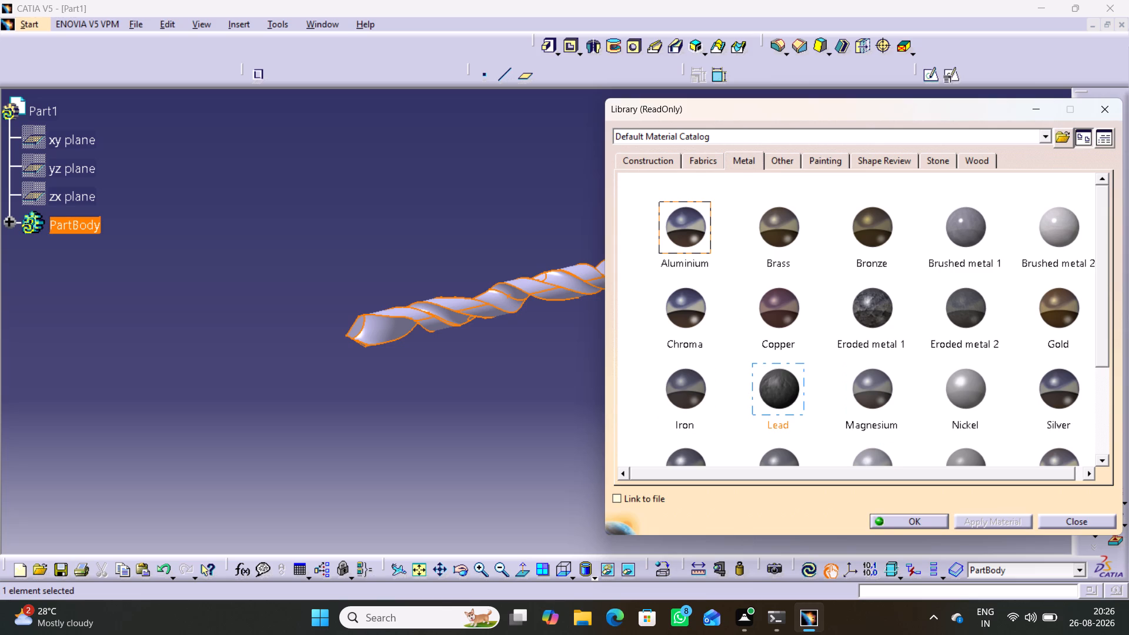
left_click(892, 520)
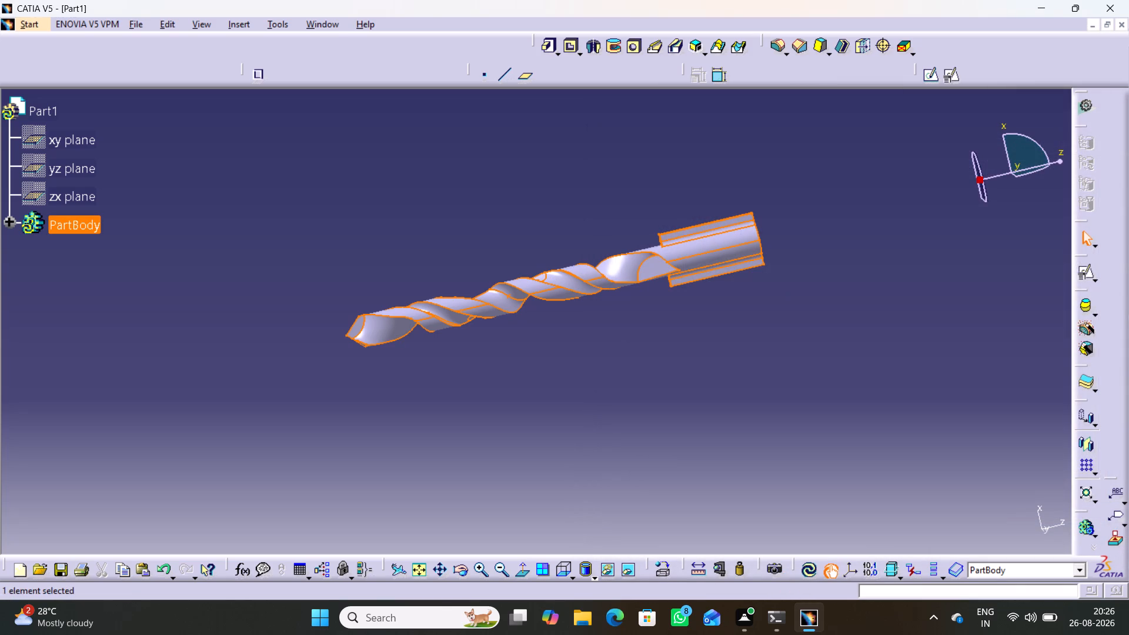
Display the drill bit in Shading with Material mode and check its surface appearance.
left_click(596, 571)
left_click(608, 548)
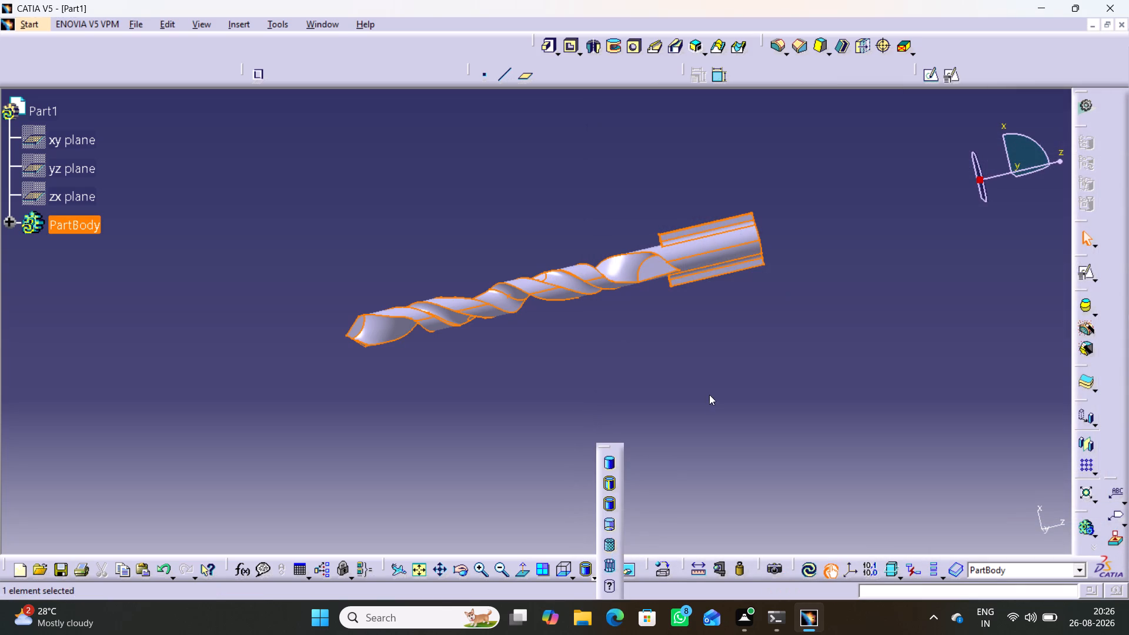
left_click(470, 392)
middle_click_drag(479, 385, 512, 374)
right_click_drag(479, 385, 512, 374)
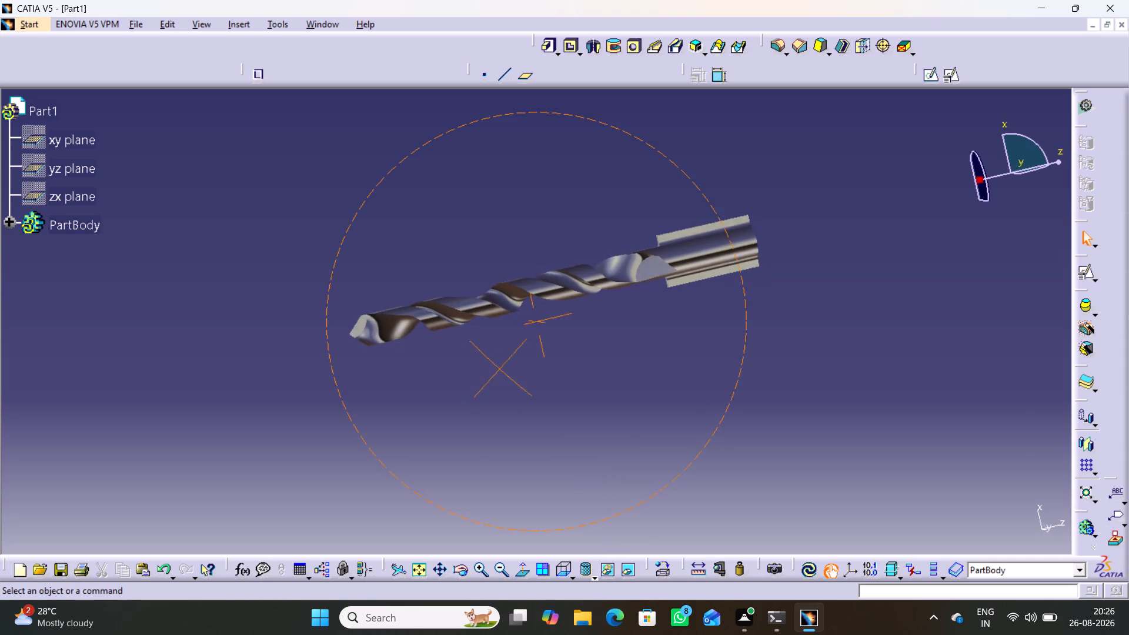
middle_click_drag(512, 374, 521, 506)
right_click_drag(512, 374, 516, 493)
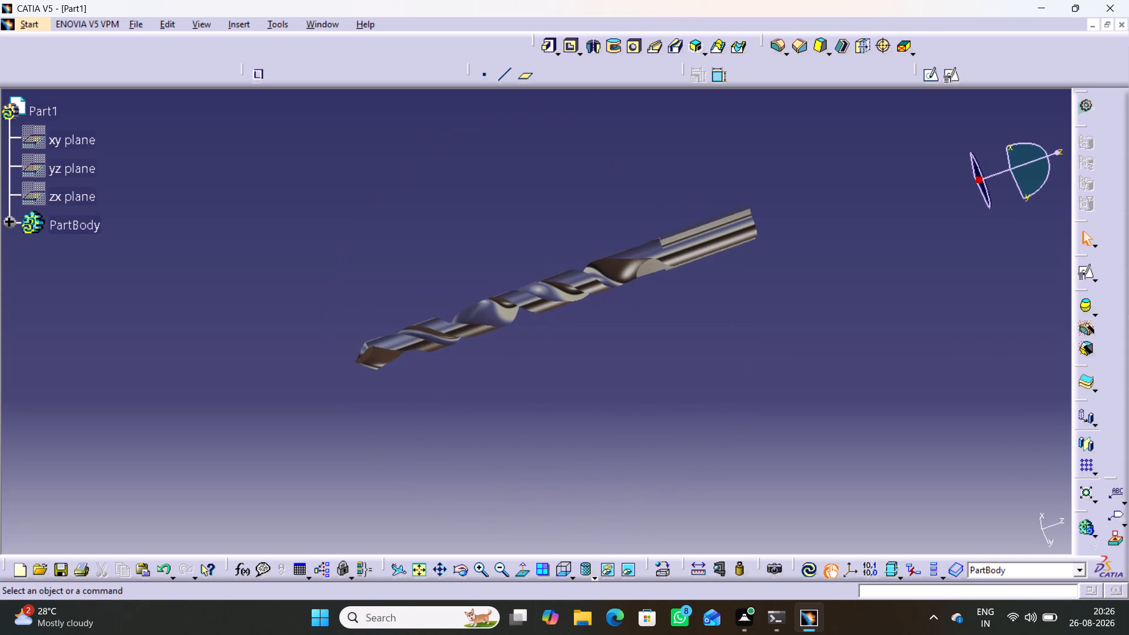
middle_click_drag(499, 409, 574, 372)
right_click_drag(507, 390, 574, 374)
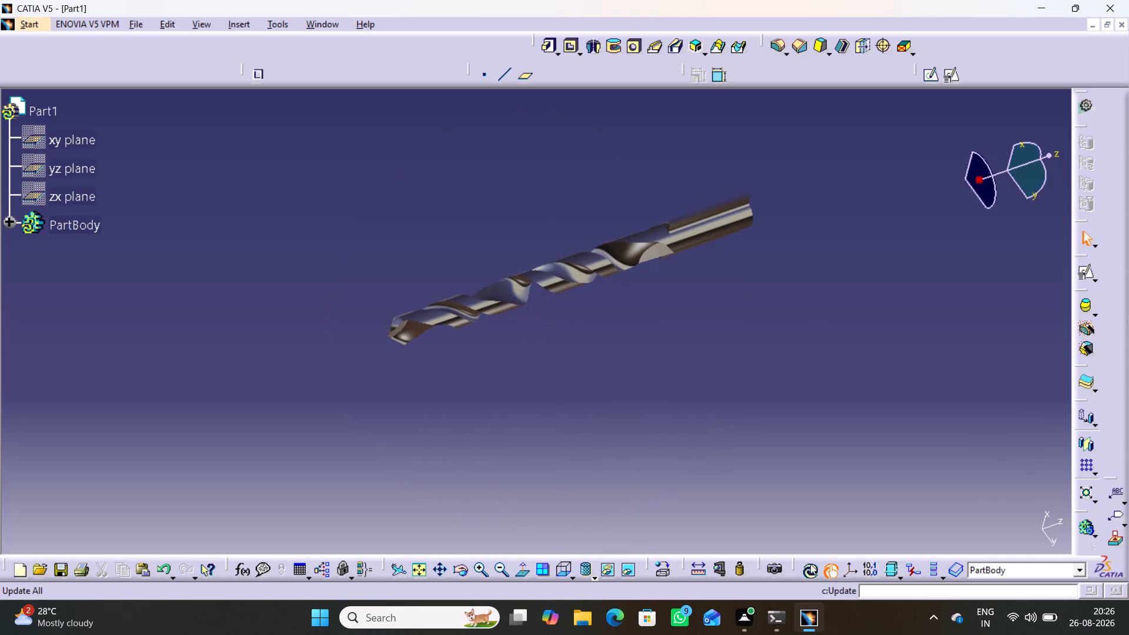
Update the whole part after the material assignment.
left_click(805, 569)
left_click(682, 376)
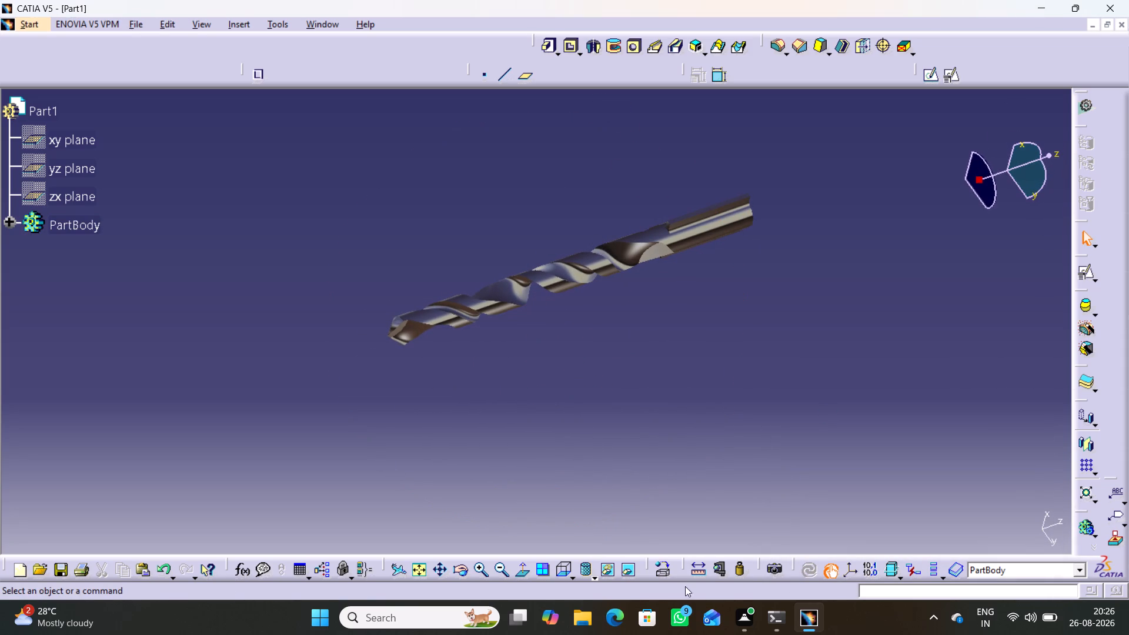
Open the material library for the PartBody and show its Painting family.
left_click(666, 570)
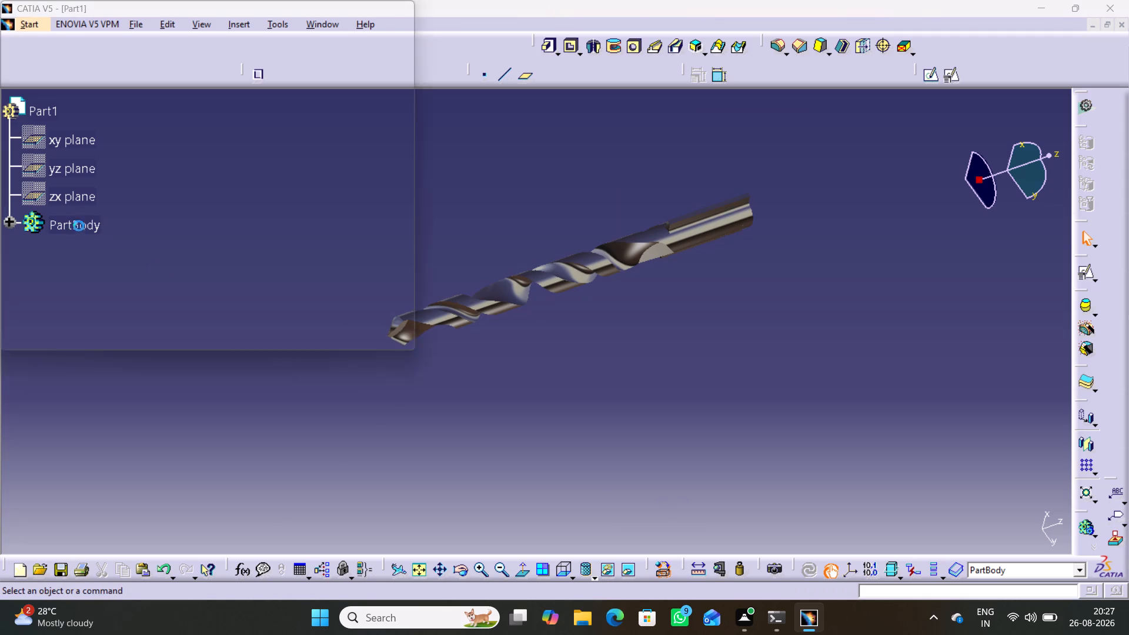
left_click(79, 229)
left_click(823, 159)
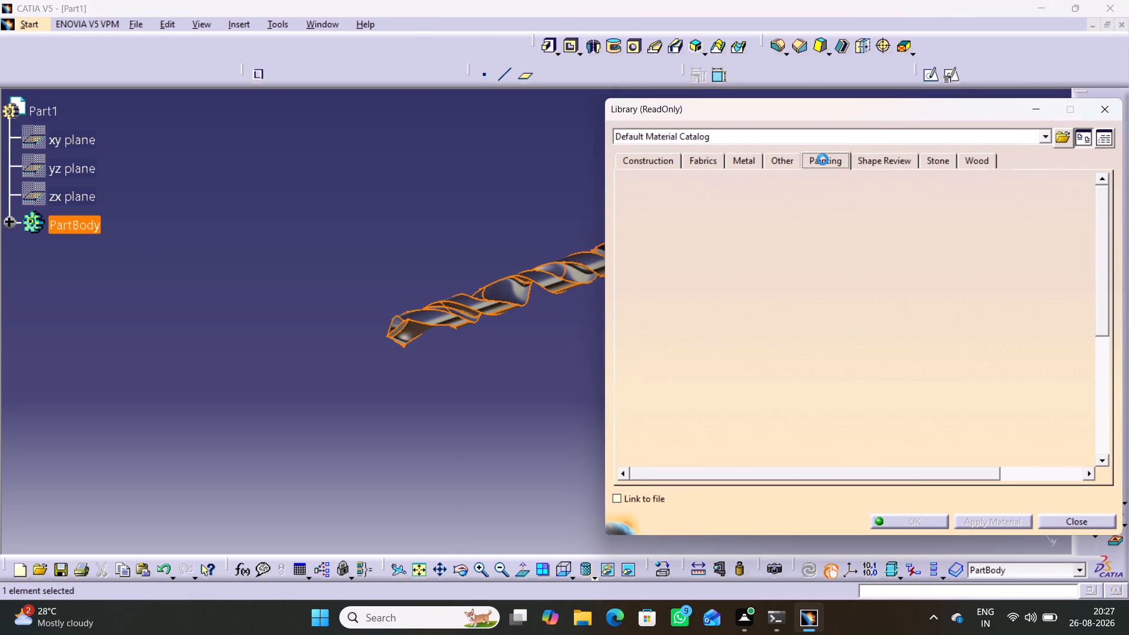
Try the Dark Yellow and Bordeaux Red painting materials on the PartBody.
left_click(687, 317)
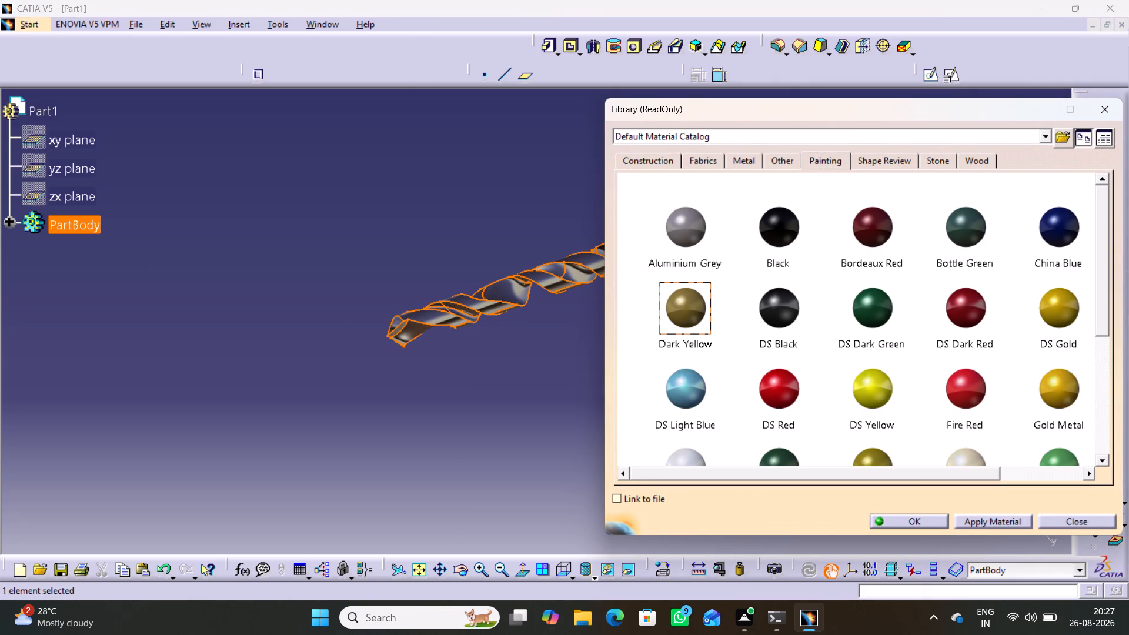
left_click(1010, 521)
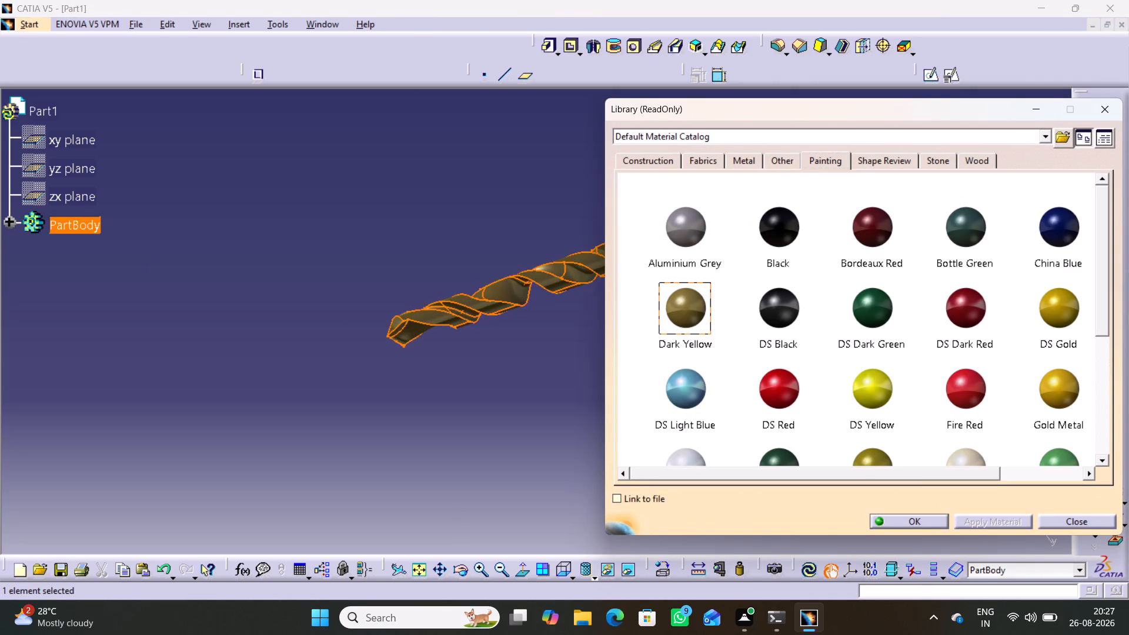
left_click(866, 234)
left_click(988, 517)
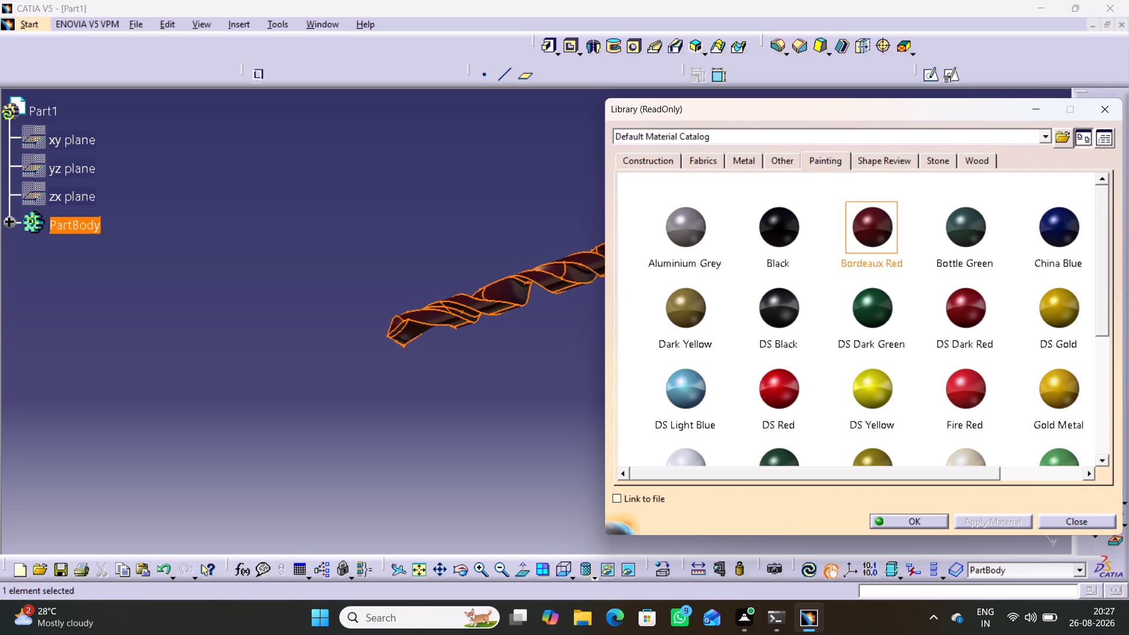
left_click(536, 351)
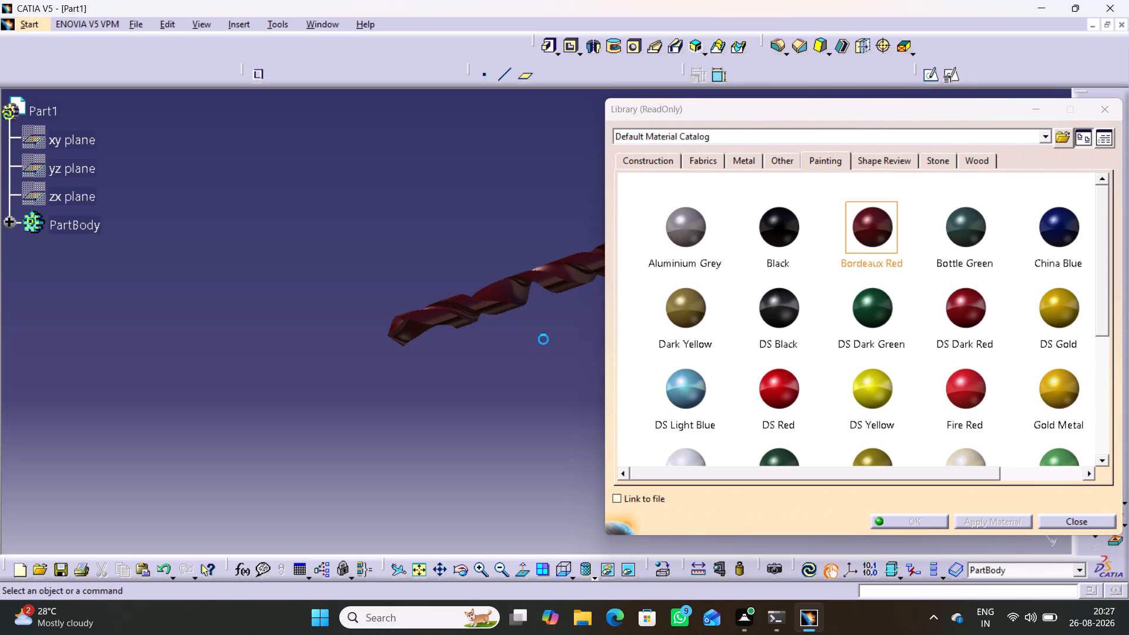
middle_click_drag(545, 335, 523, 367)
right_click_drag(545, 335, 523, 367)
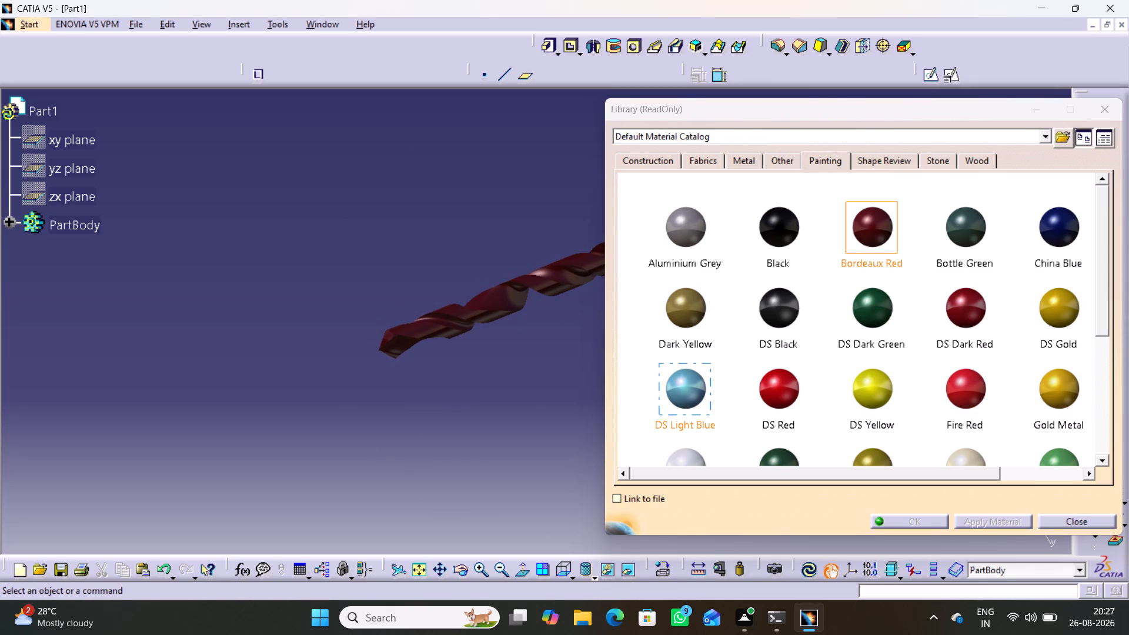
Apply the DS Light Blue painting material to the PartBody and close the material library.
left_click(688, 392)
left_click(49, 222)
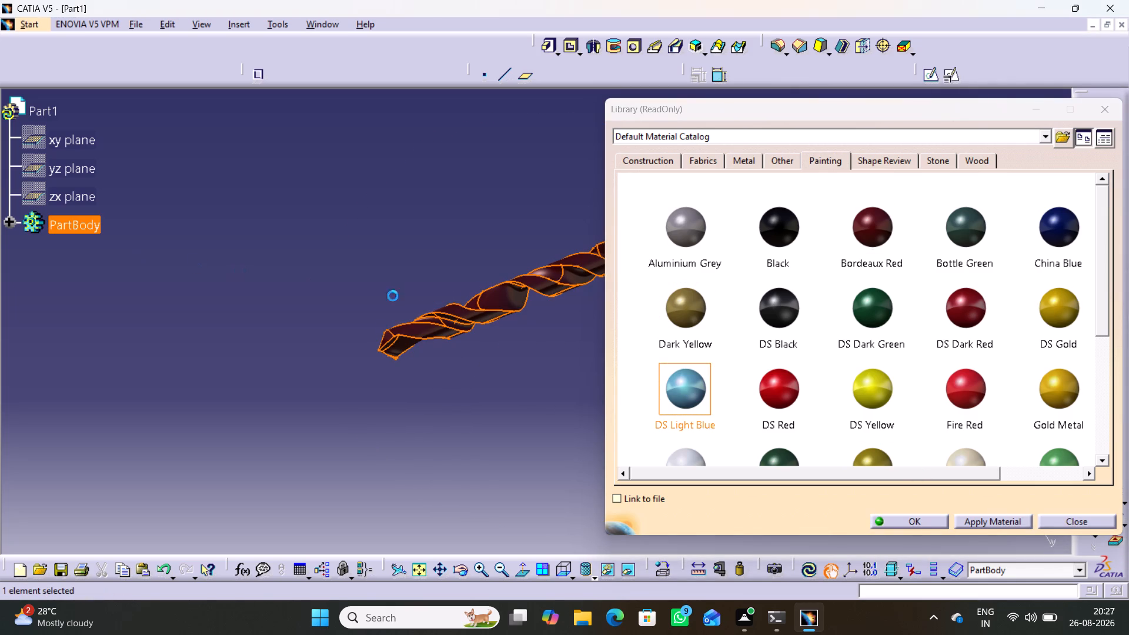
left_click(1002, 523)
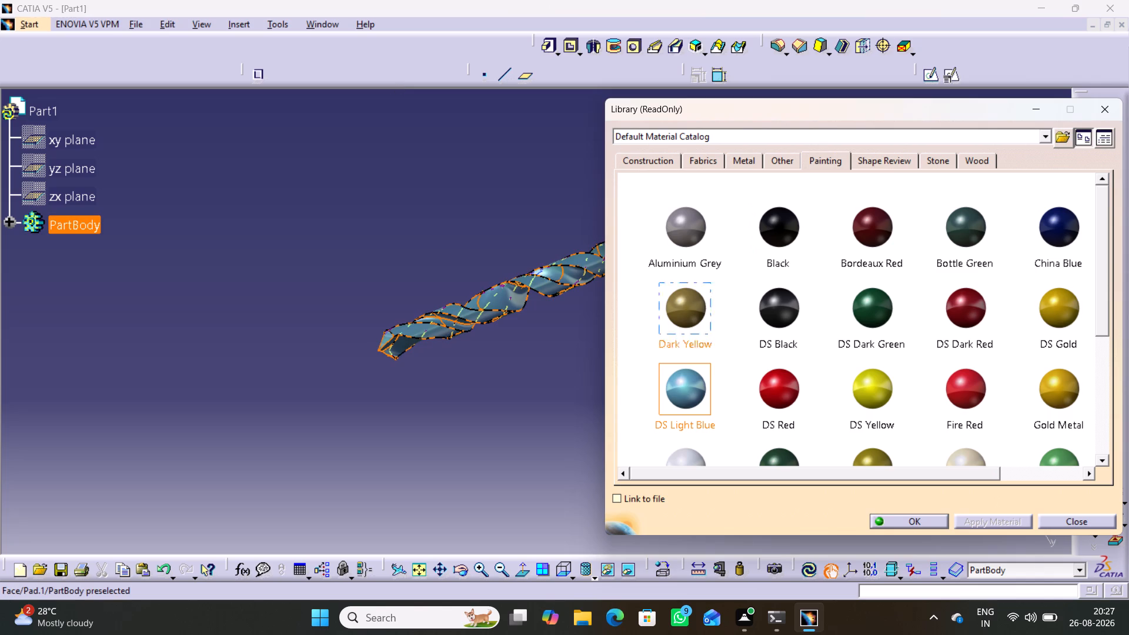
left_click(913, 526)
left_click(457, 290)
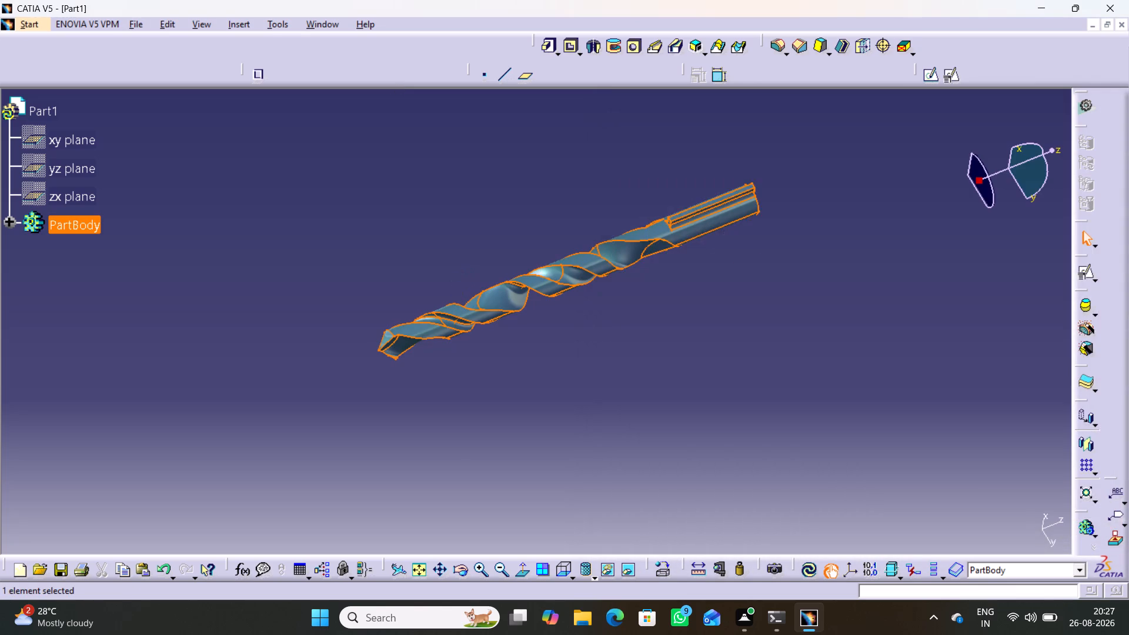
Examine the painted drill bit from several angles, including its tip, helical flutes and shank.
left_click(572, 363)
middle_click_drag(577, 351, 767, 220)
right_click_drag(588, 335, 767, 220)
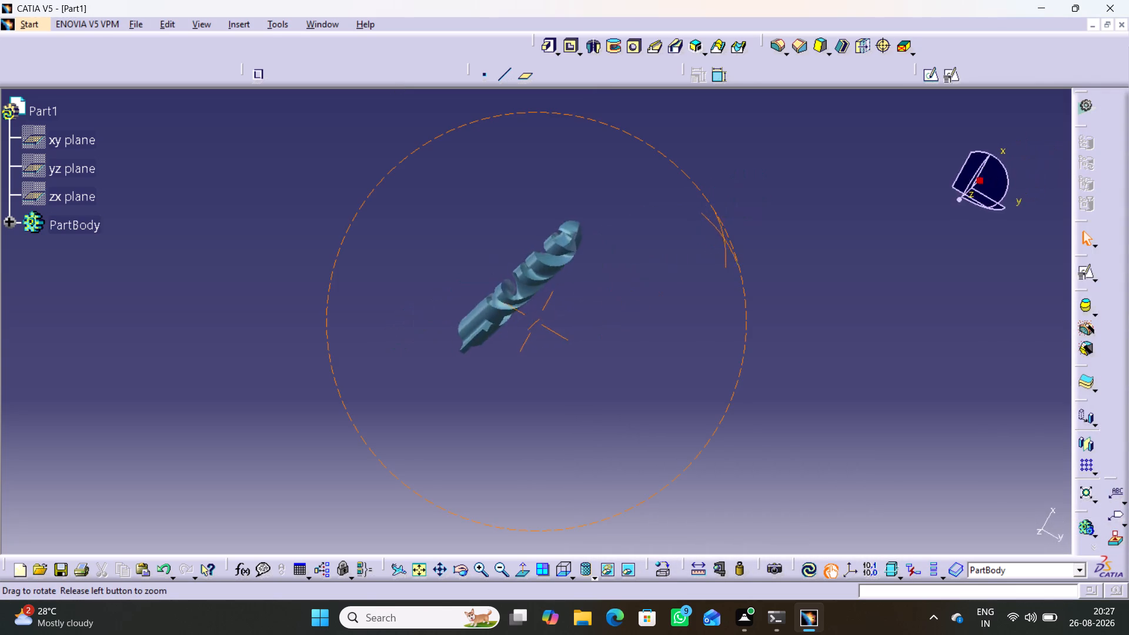
middle_click_drag(767, 220, 590, 360)
right_click_drag(767, 220, 590, 360)
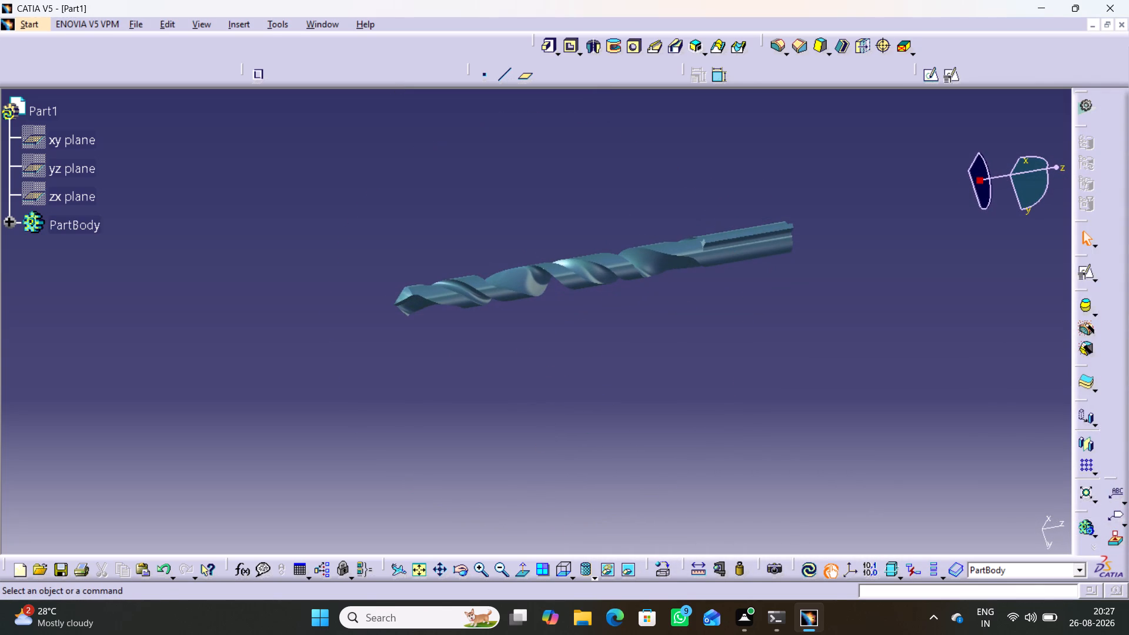
middle_click_drag(512, 355, 631, 278)
right_click_drag(512, 355, 631, 278)
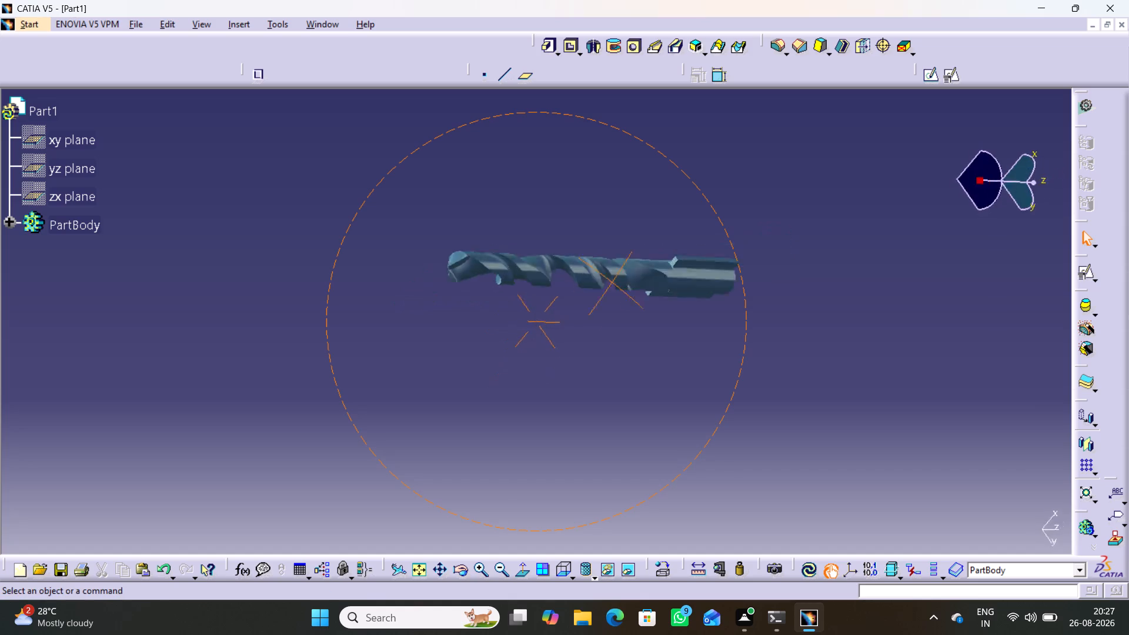
middle_click_drag(631, 278, 565, 464)
right_click_drag(631, 278, 565, 464)
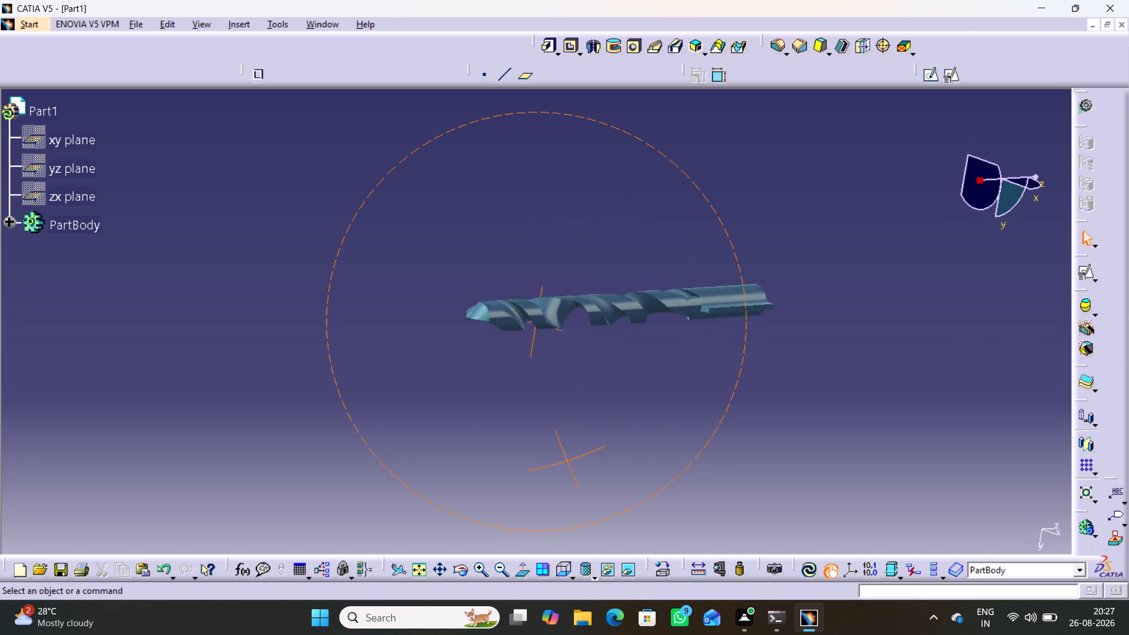
middle_click_drag(565, 464, 566, 459)
right_click_drag(565, 464, 569, 452)
middle_click_drag(714, 365, 681, 309)
right_click_drag(616, 306, 681, 309)
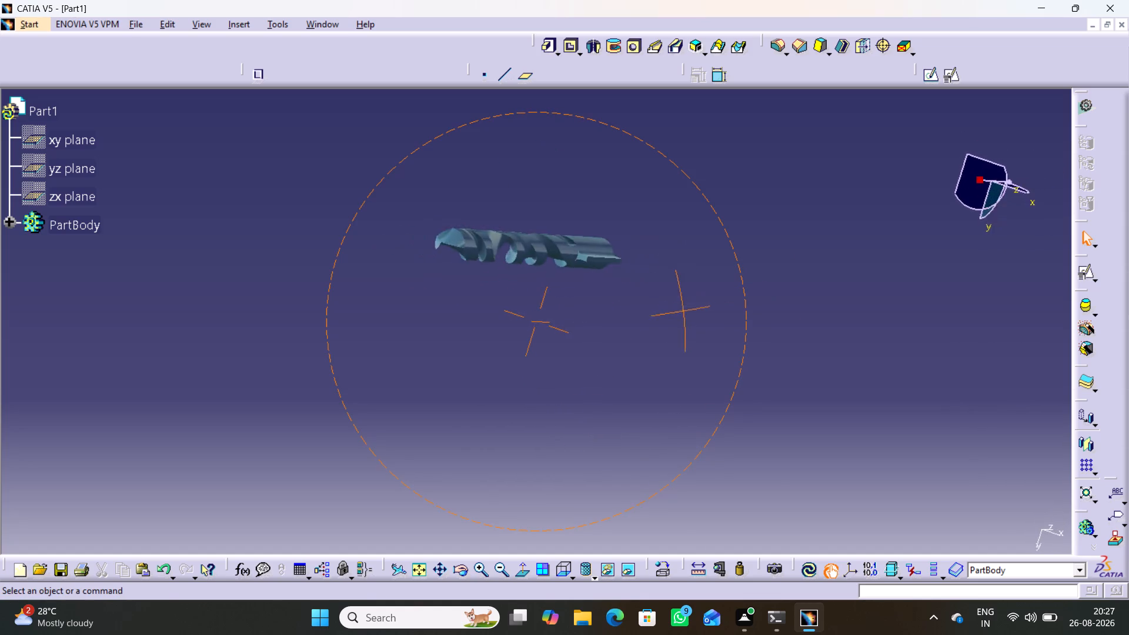
right_click_drag(681, 309, 533, 364)
middle_click_drag(681, 309, 533, 364)
middle_click_drag(326, 258, 358, 297)
right_click_drag(333, 262, 358, 297)
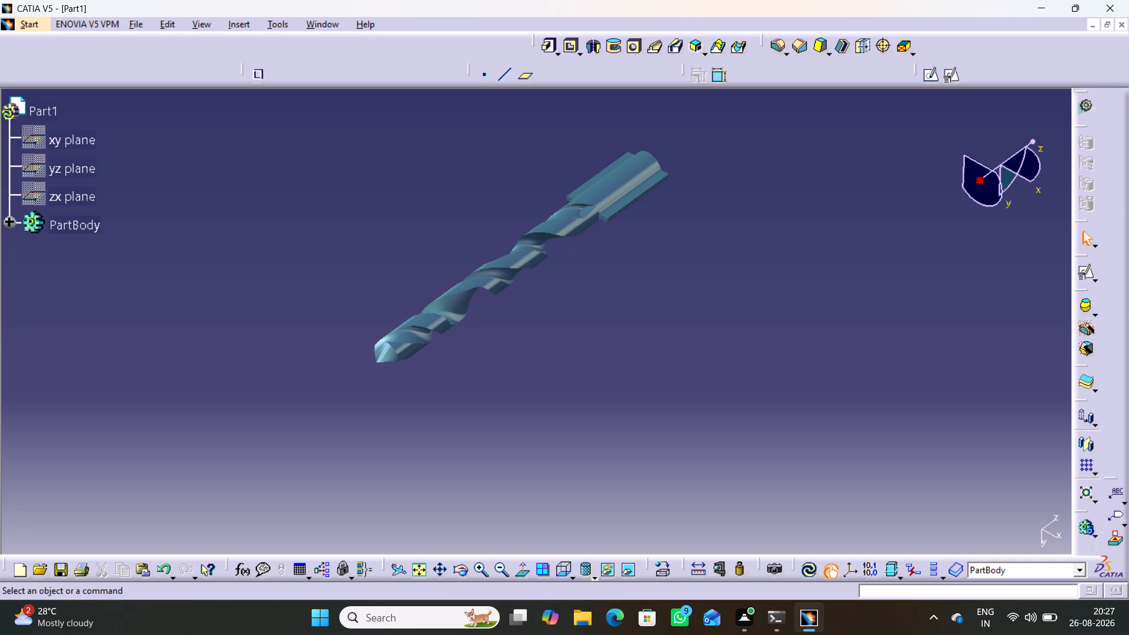
middle_click_drag(430, 409, 319, 332)
right_click_drag(428, 397, 321, 333)
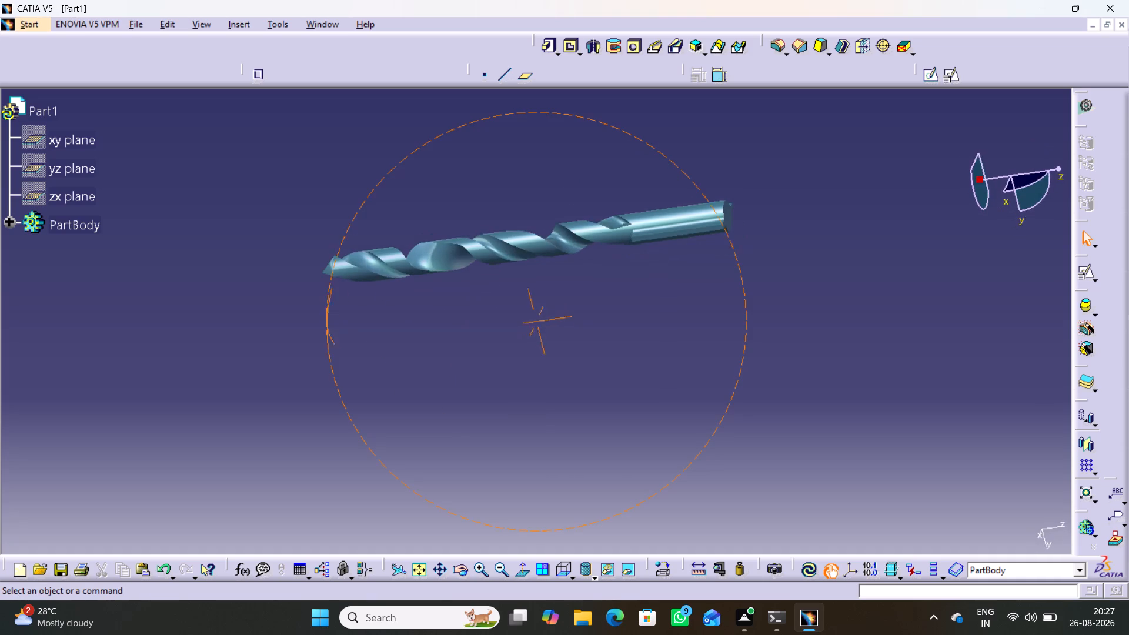
Save the part in the Catia folder as a CATPart file named Drill Bit.
key("ctrl+s")
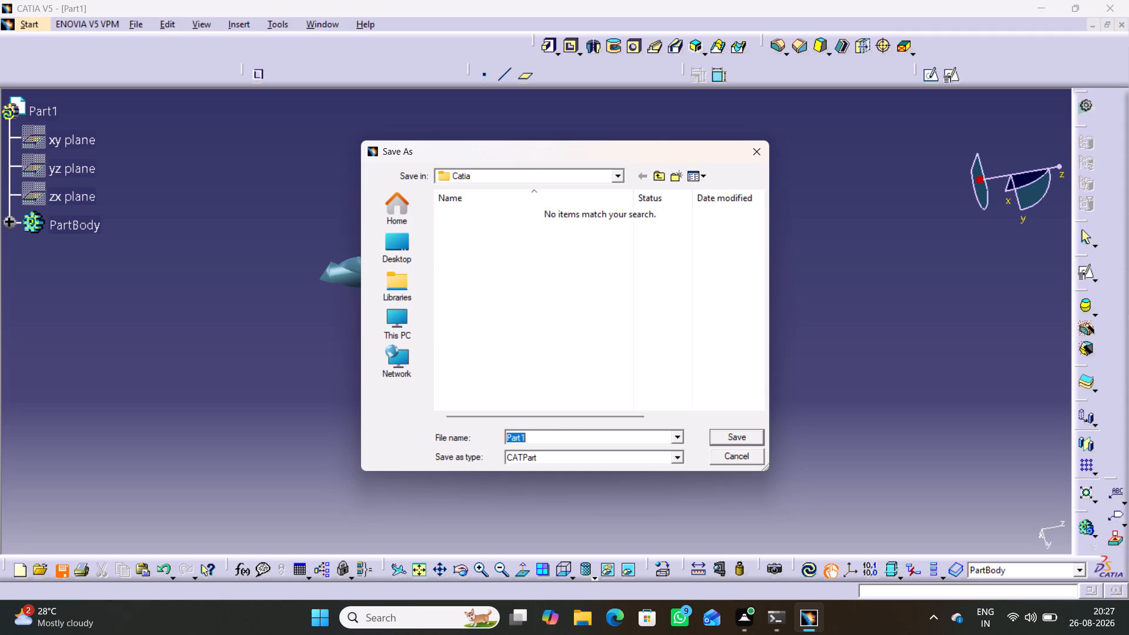
type("Dri;ll")
key("space")
type("Bit")
key("Left")
key("Left")
key("Left")
key("Left")
key("Left")
key("Left")
key("BackSpace")
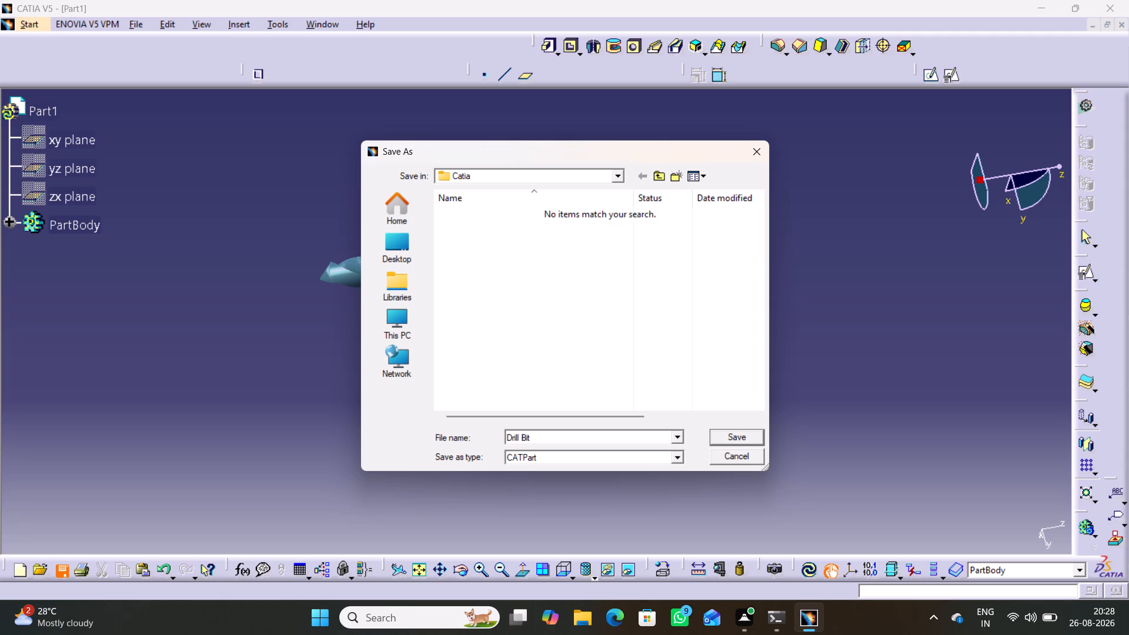
key("Right")
key("Right")
key("Right")
key("Right")
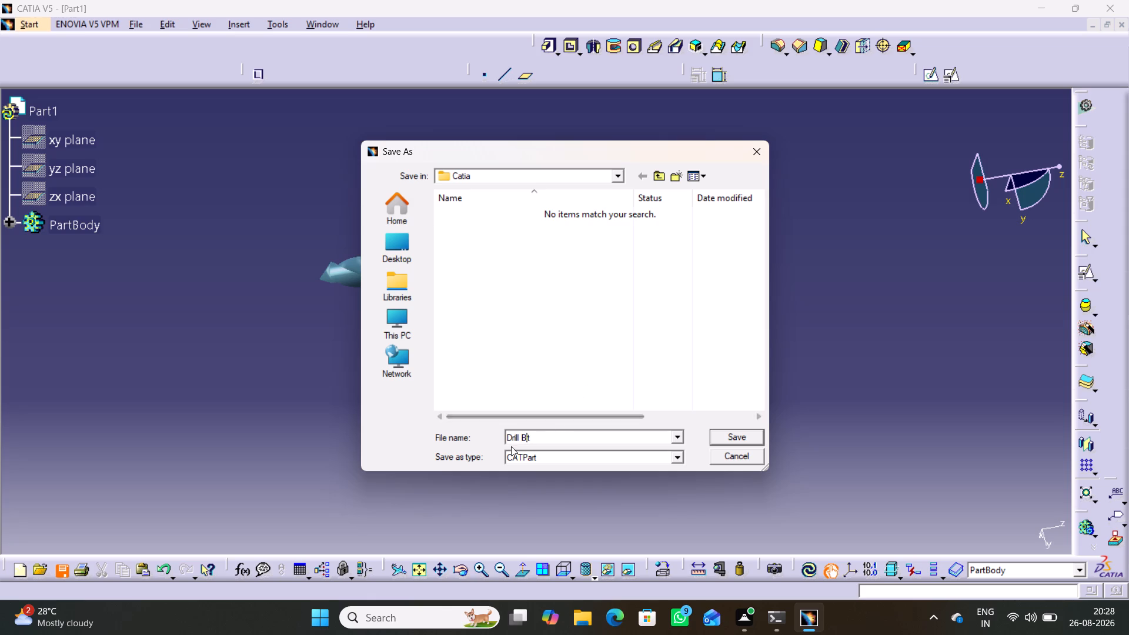
left_click(543, 437)
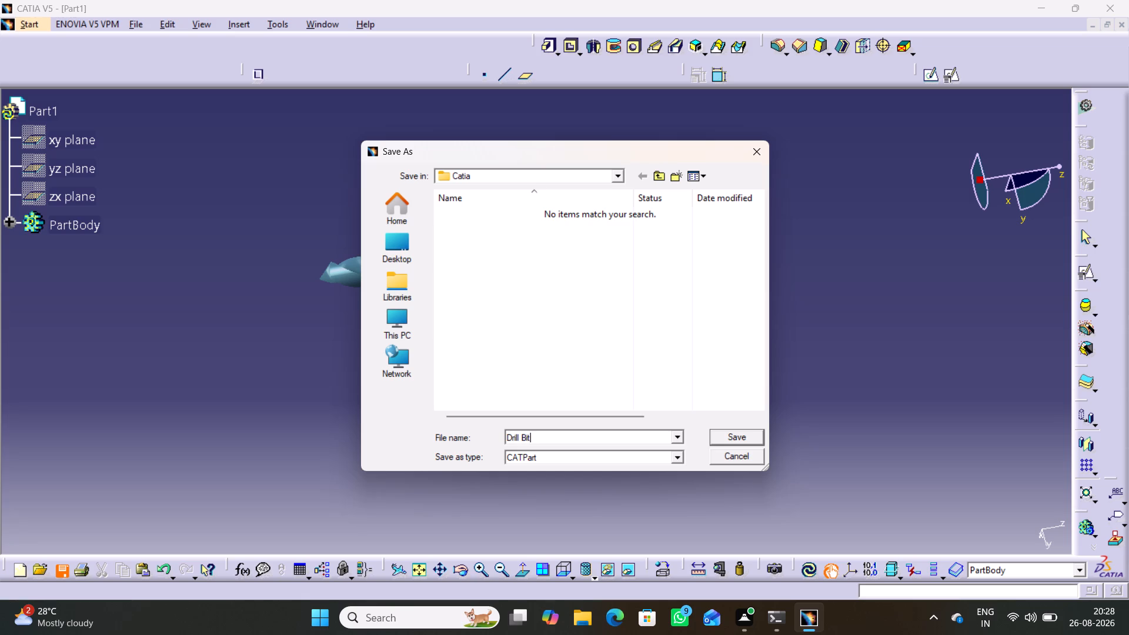
left_click(519, 437)
key("BackSpace")
key("BackSpace")
key("BackSpace")
type("ill")
left_click(730, 435)
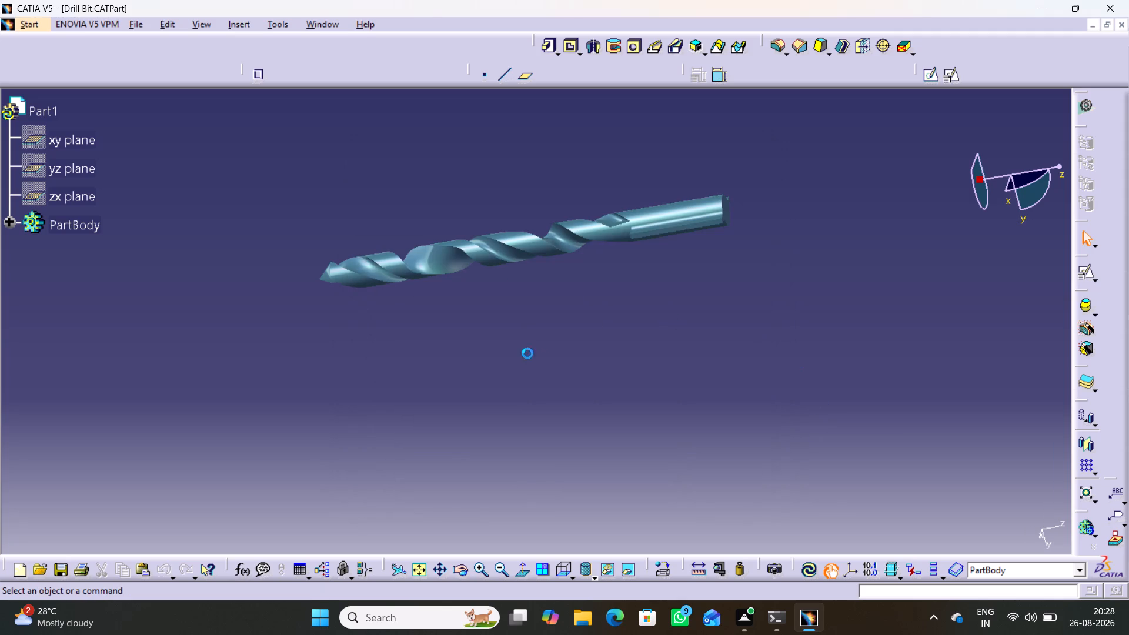
Create a new drawing with the ISO standard and an A3 ISO landscape sheet.
key("ctrl+n")
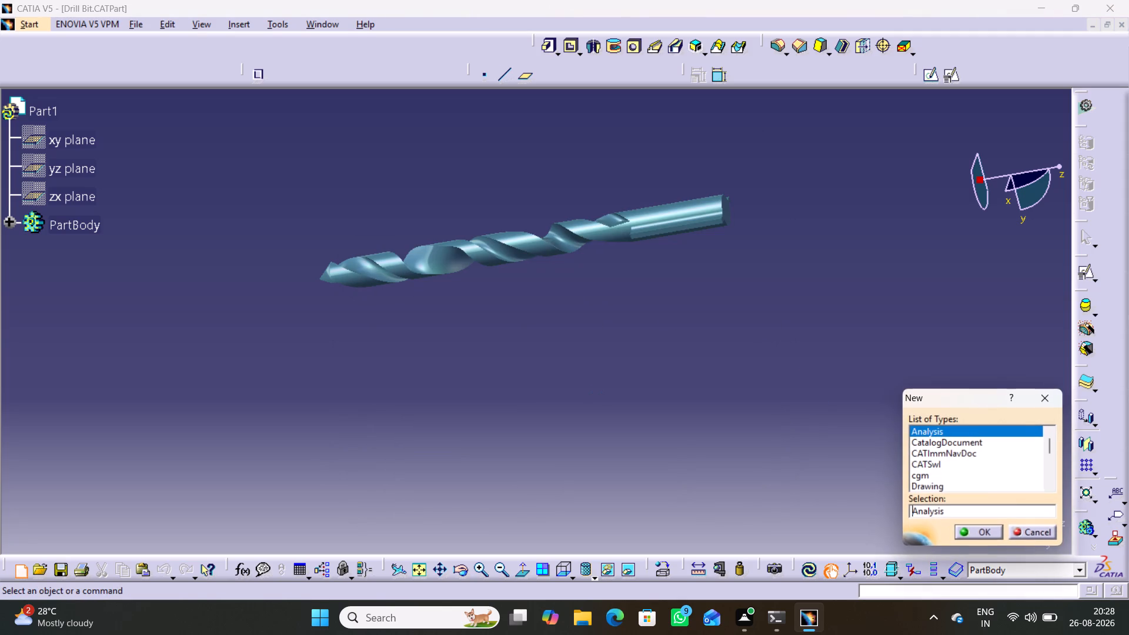
key("d")
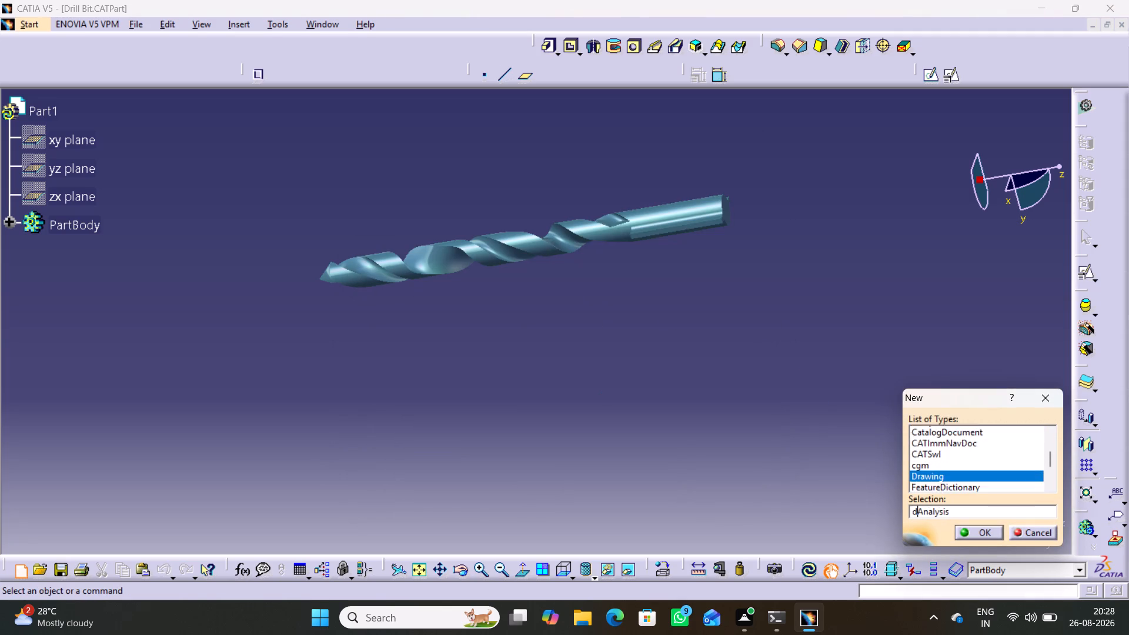
key("Return")
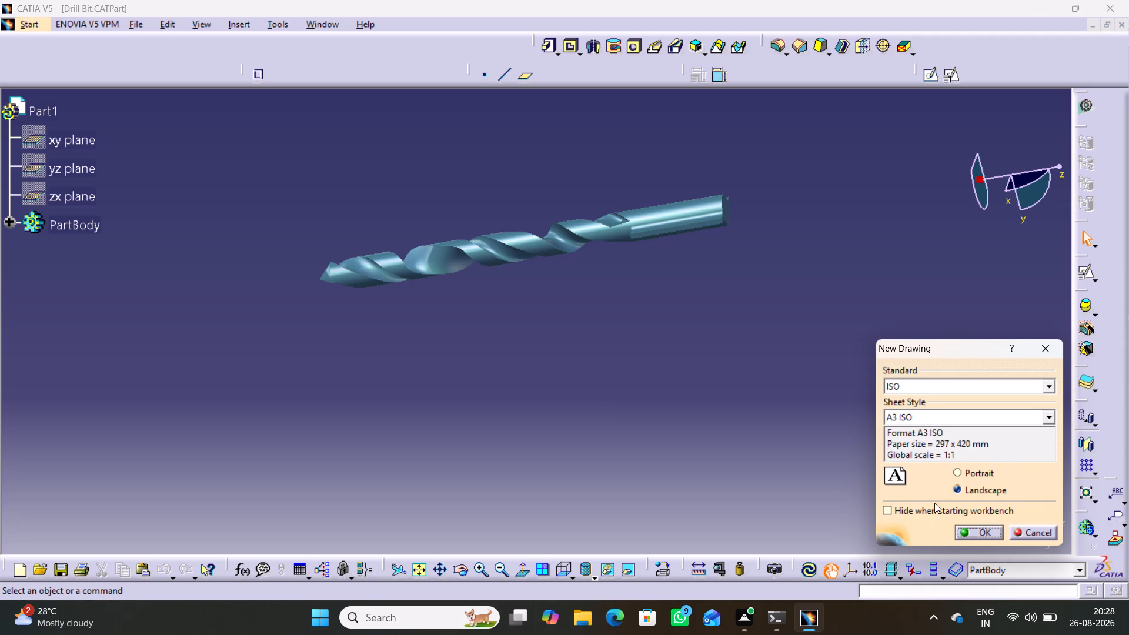
left_click(966, 530)
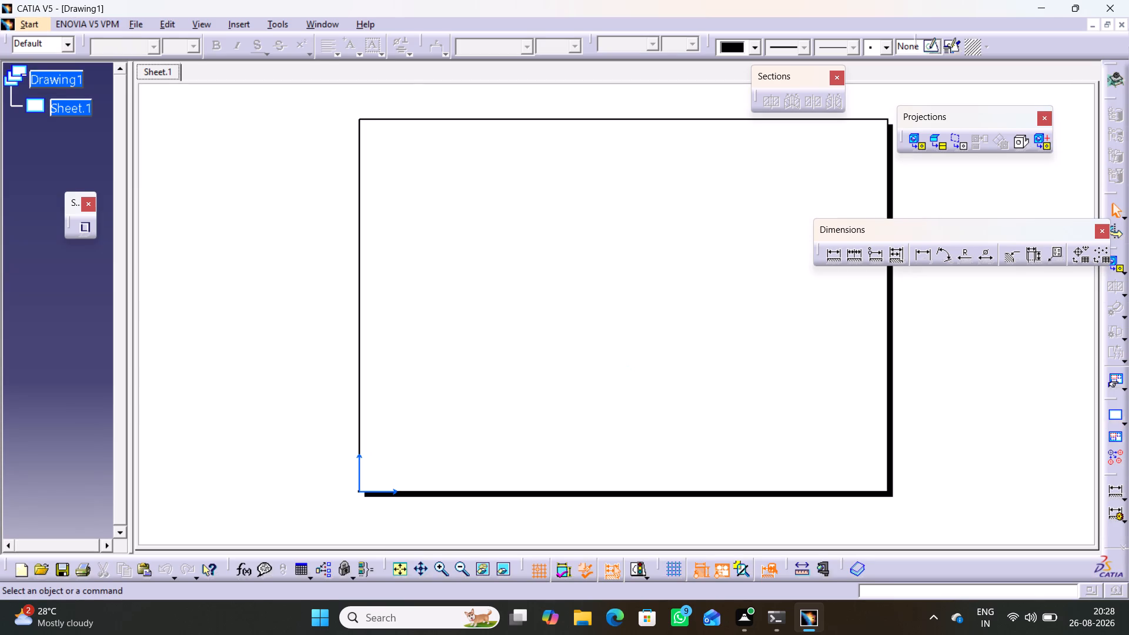
Create a front view of the drill bit projected from the part's yz plane, rotated 180 degrees so the tip points up.
left_click(919, 146)
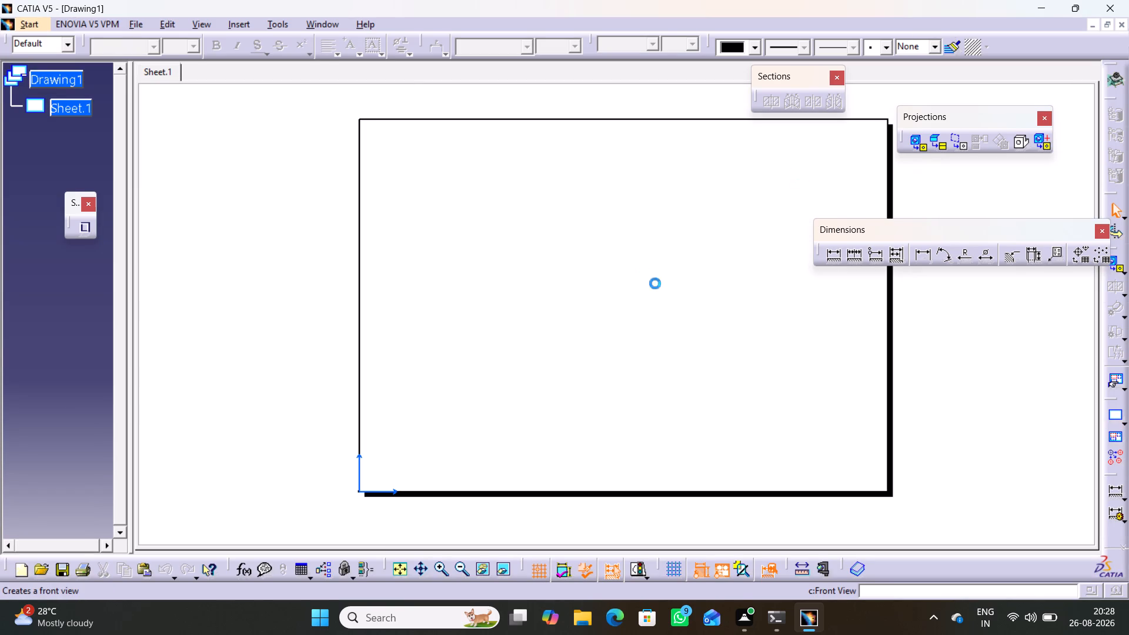
left_click(318, 21)
left_click(372, 120)
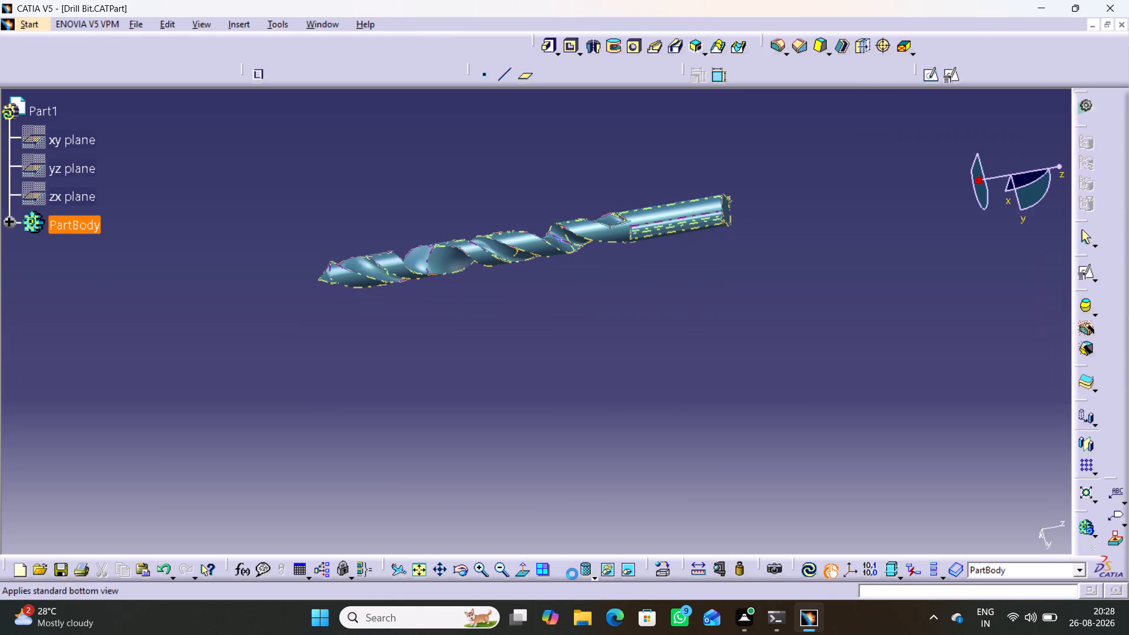
left_click(573, 576)
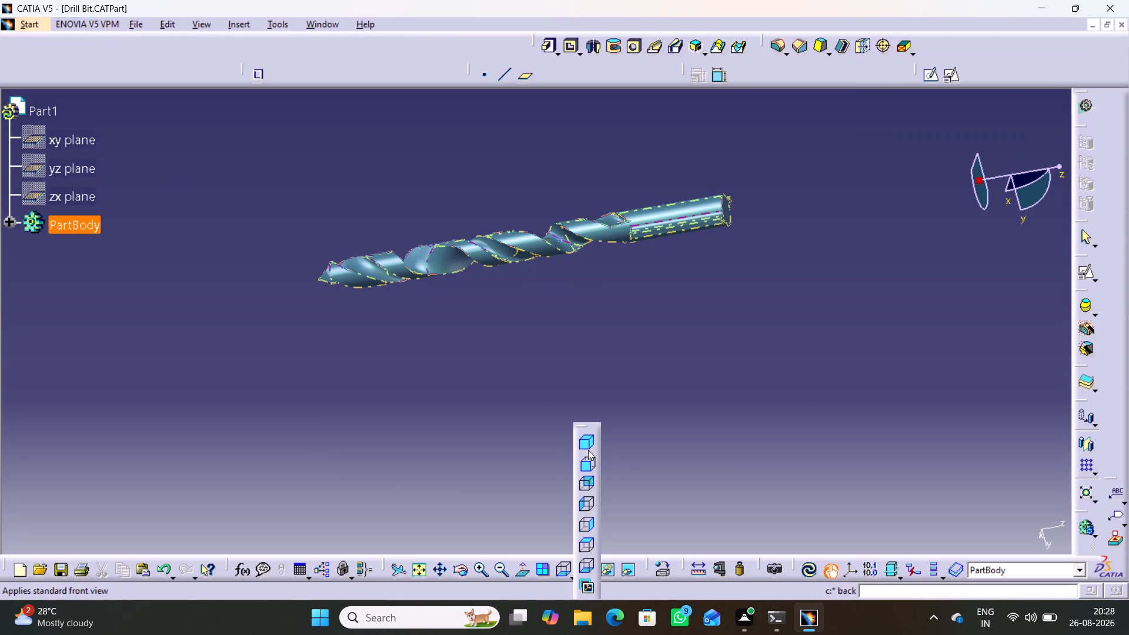
left_click(588, 446)
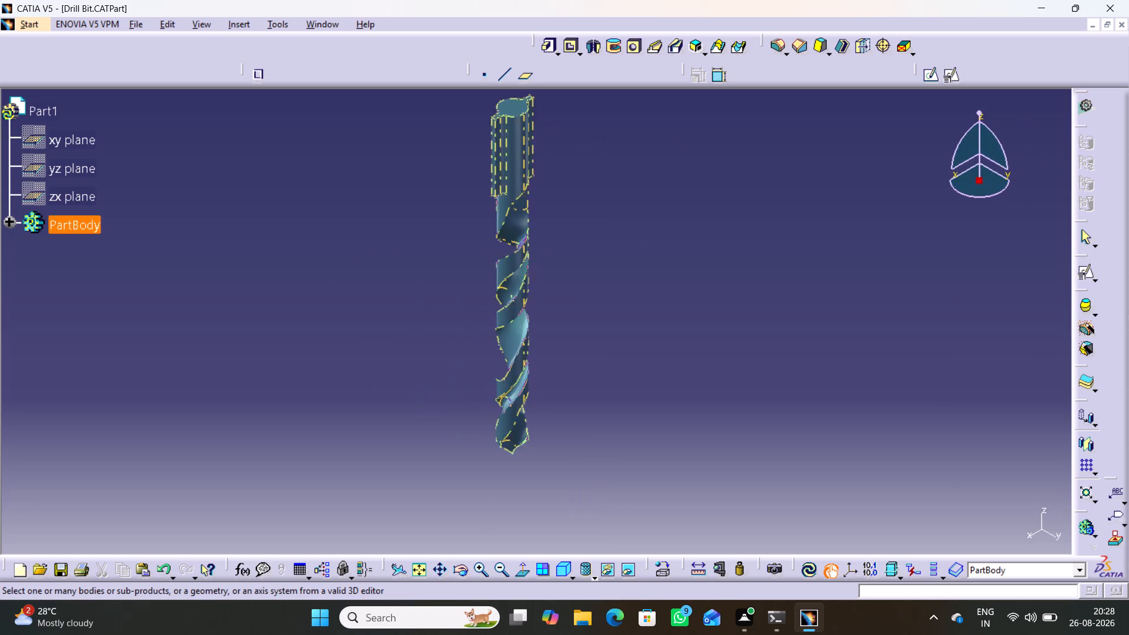
left_click(68, 168)
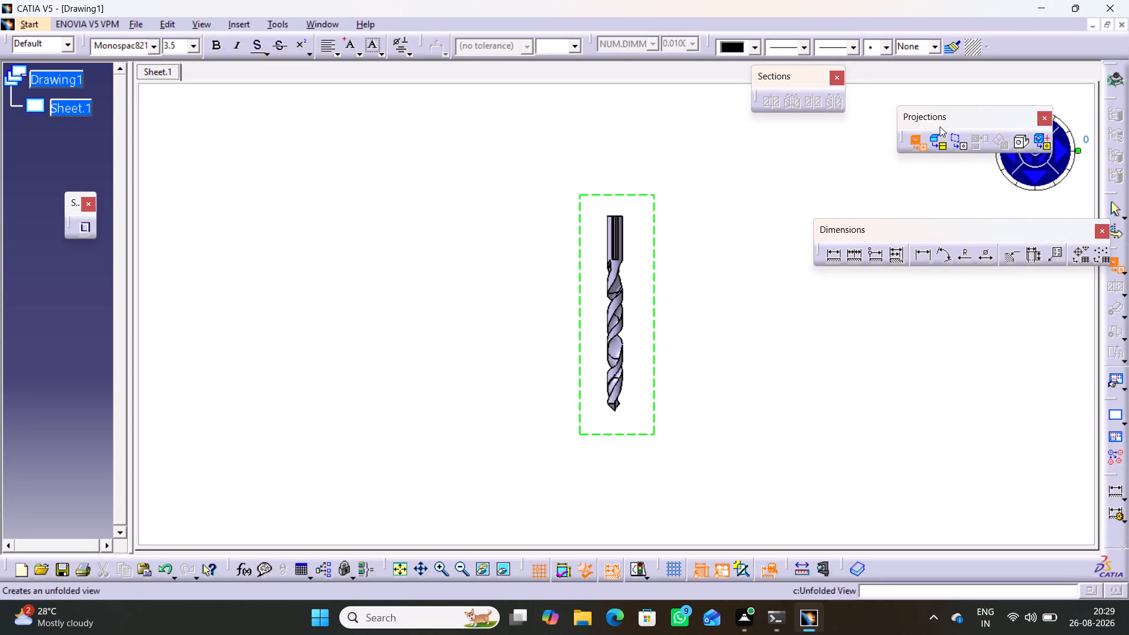
left_click_drag(922, 116, 810, 142)
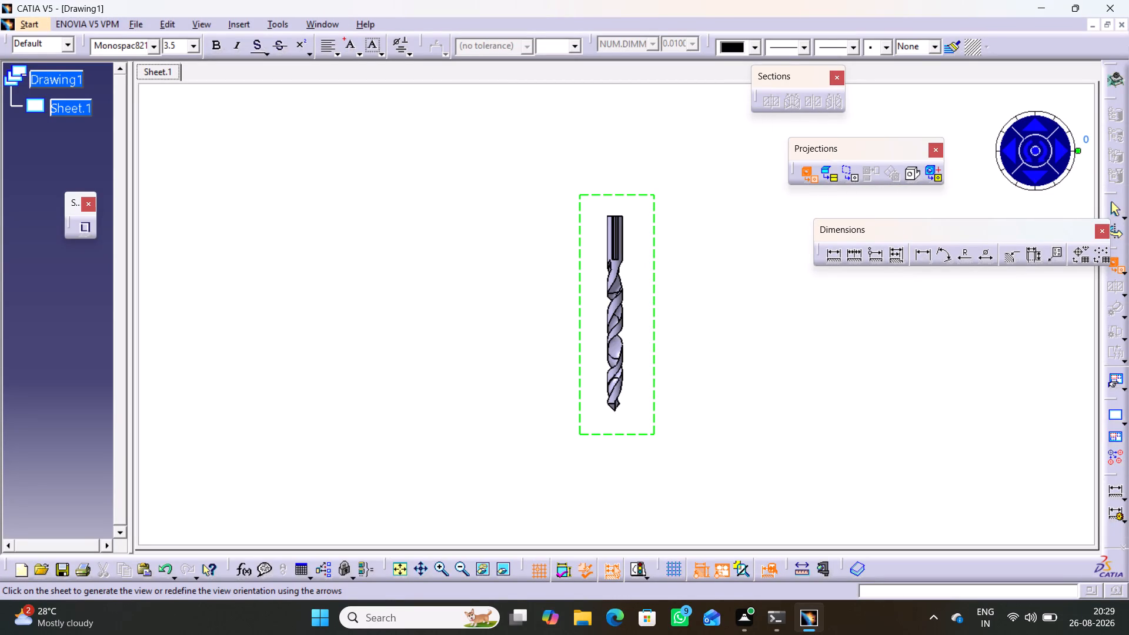
left_click_drag(1078, 149, 981, 161)
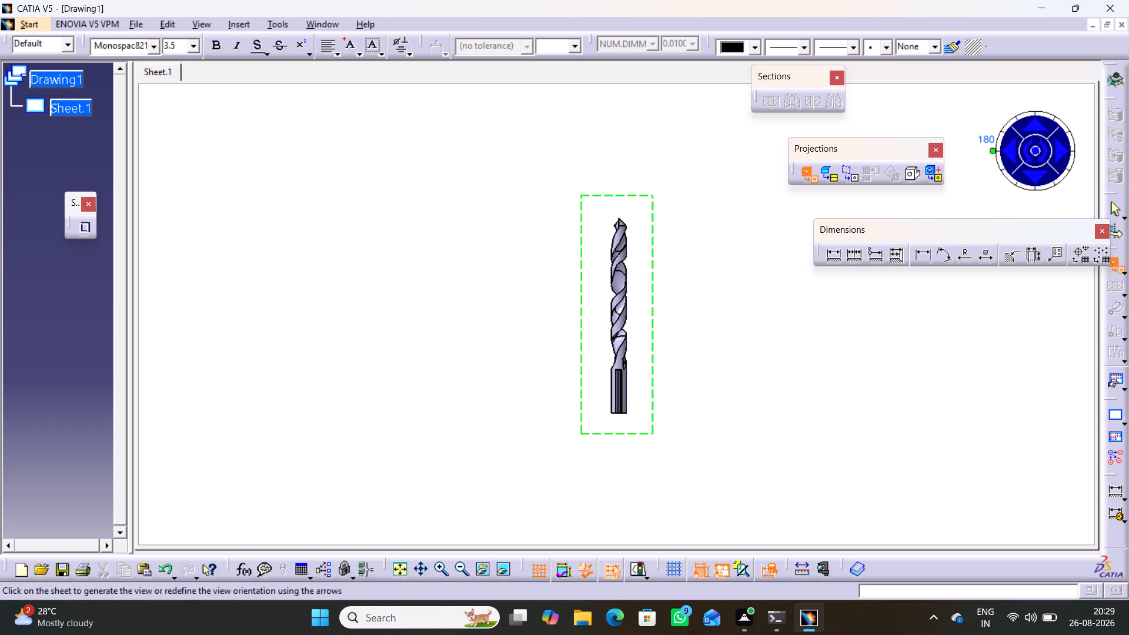
left_click(693, 314)
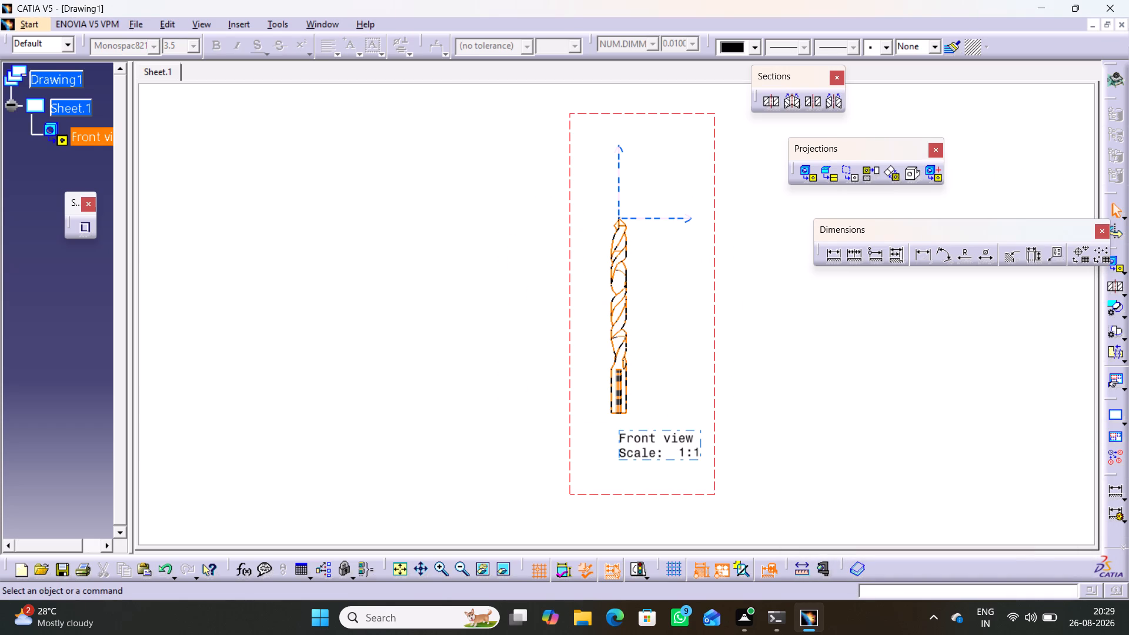
Move the front view from the middle of the sheet to its left part.
left_click_drag(713, 323, 589, 342)
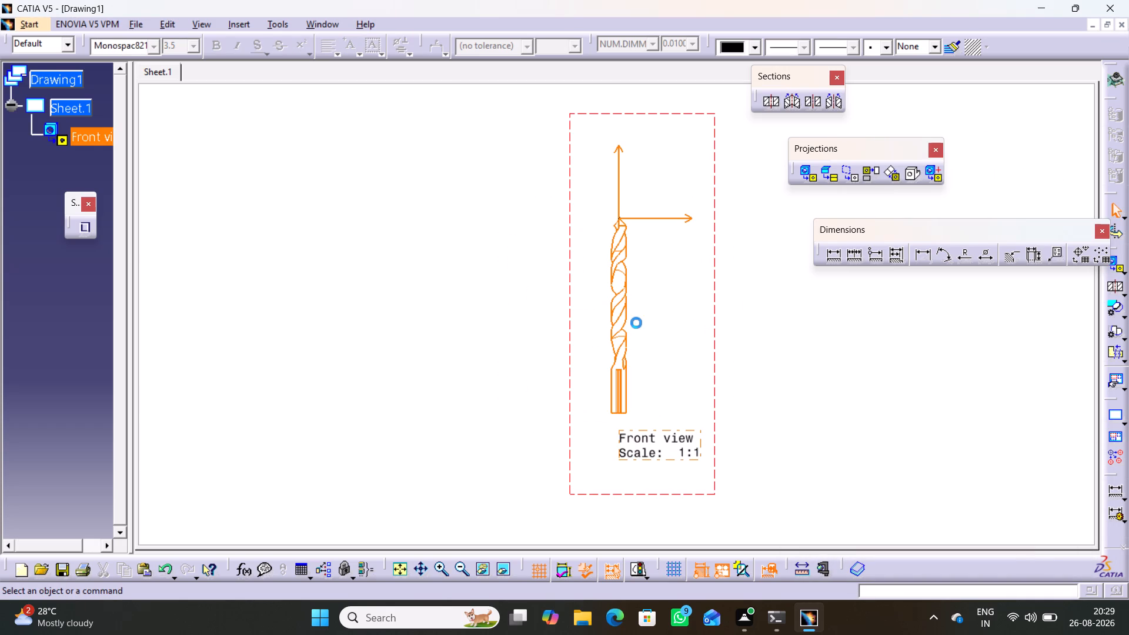
left_click(761, 341)
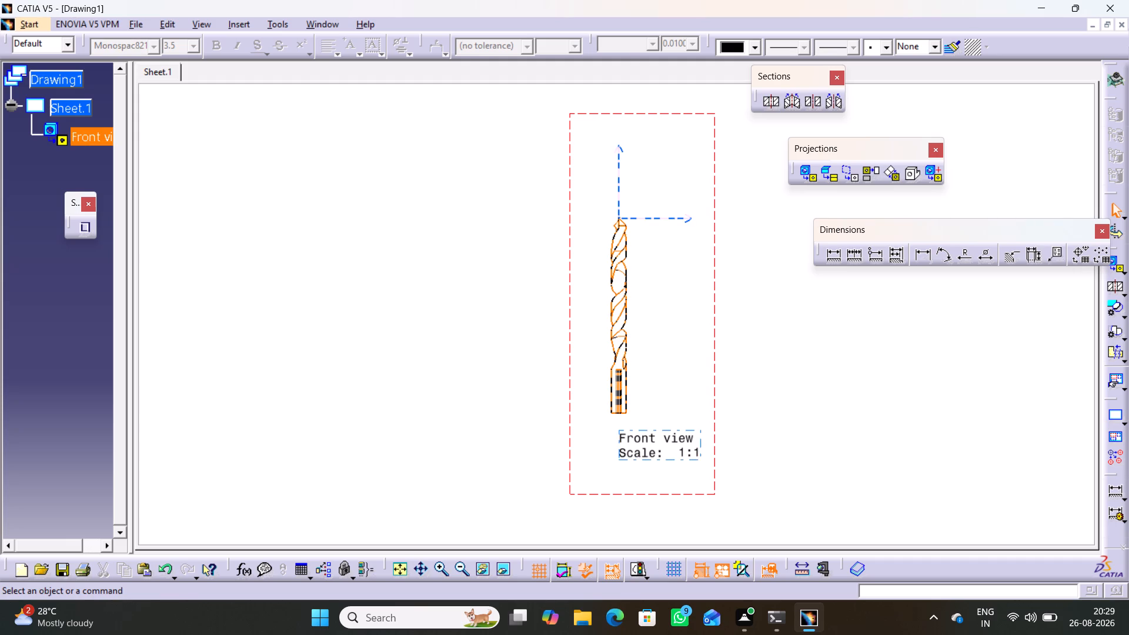
left_click_drag(714, 318, 423, 335)
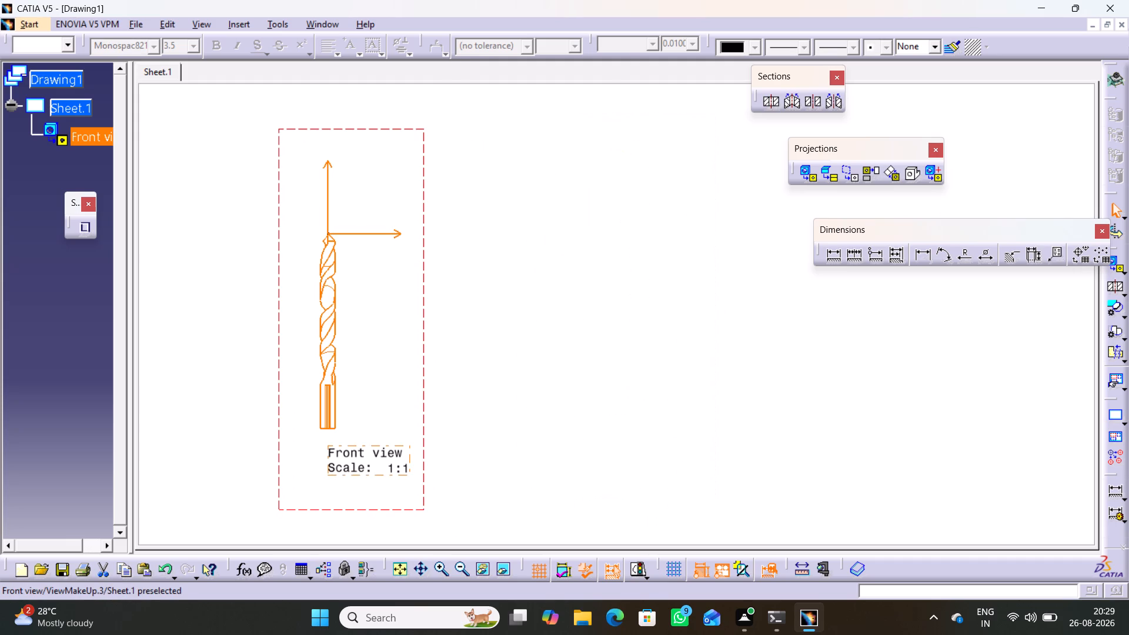
left_click(568, 377)
middle_click_drag(582, 402, 601, 489)
right_click(582, 402)
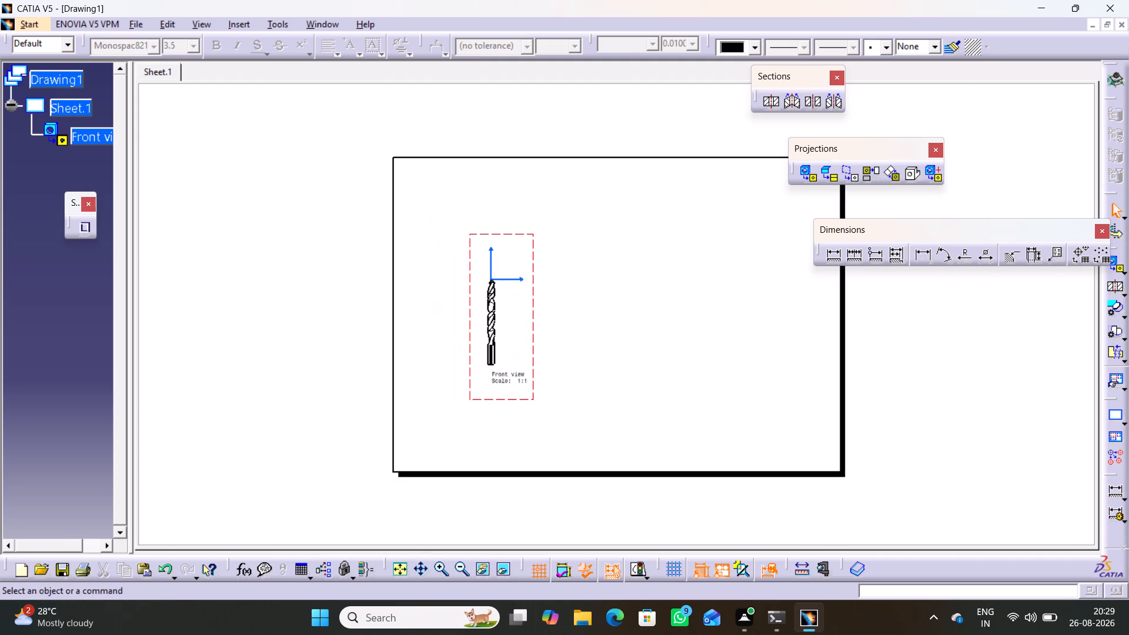
Move the front view up into the upper-left corner area of the A3 sheet.
left_click_drag(535, 305, 490, 245)
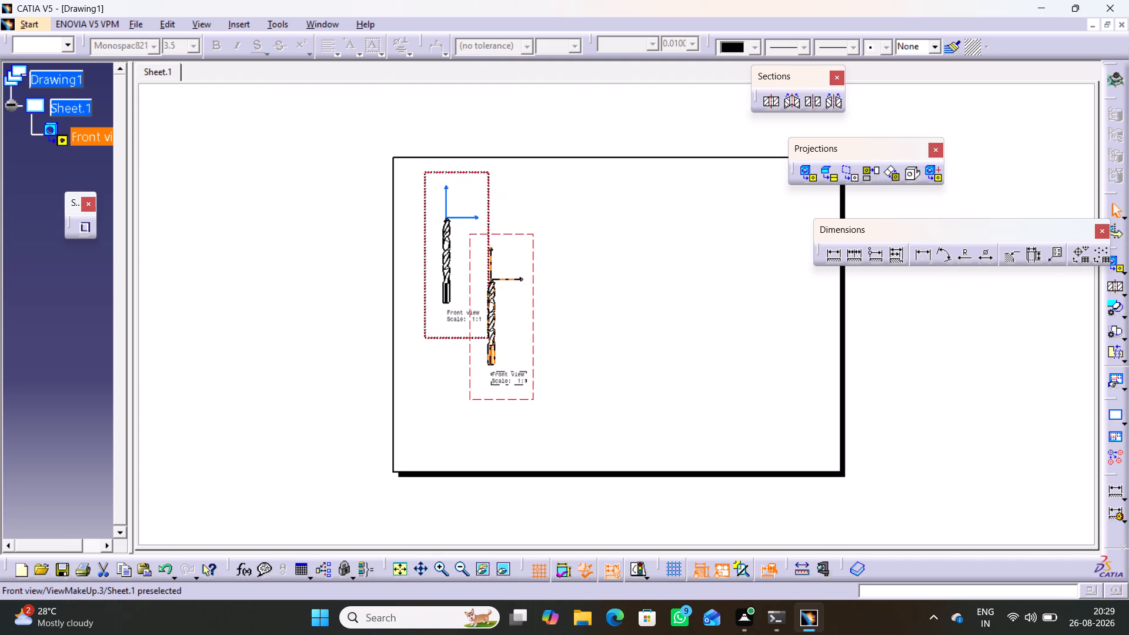
left_click_drag(490, 245, 490, 245)
left_click(335, 305)
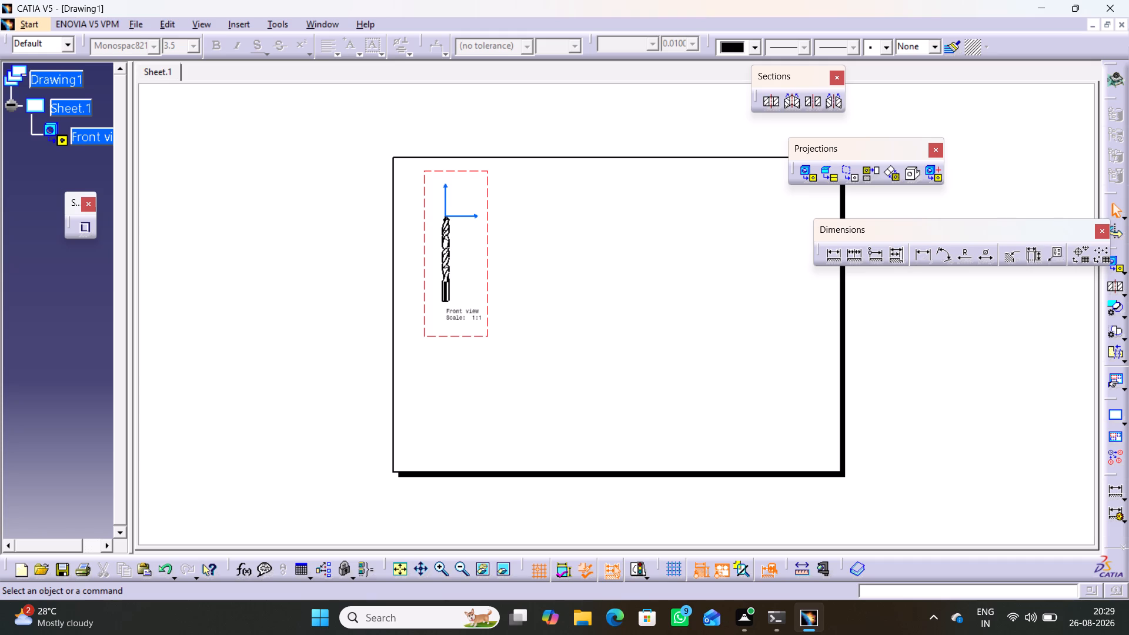
Create a projected bottom view of the drill bit above the tip in the front view.
left_click(871, 172)
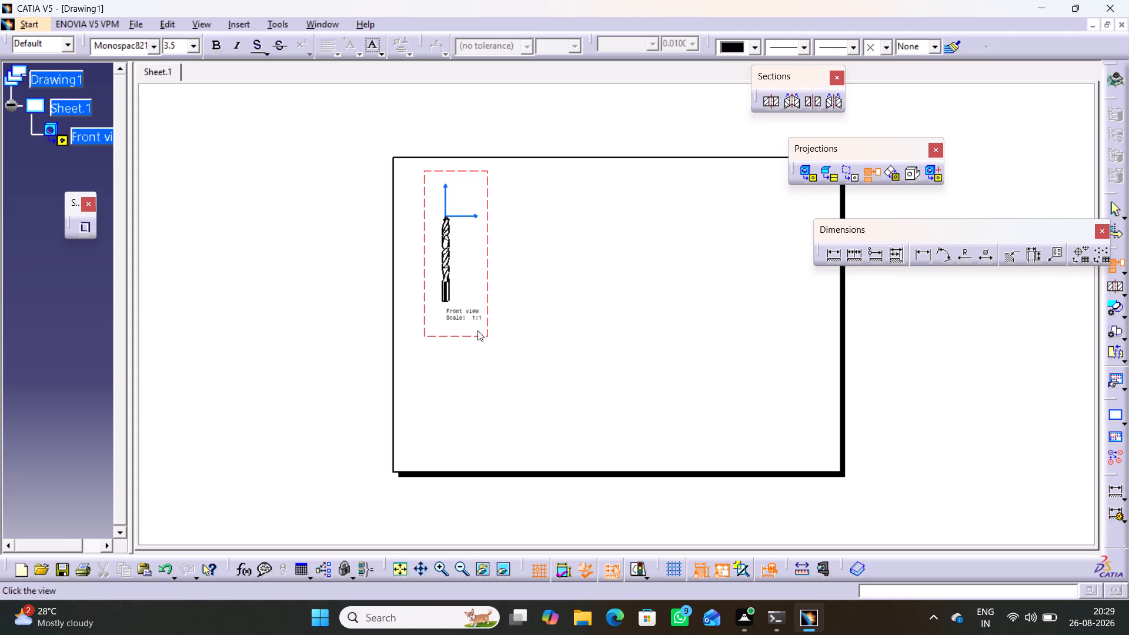
double_click(481, 336)
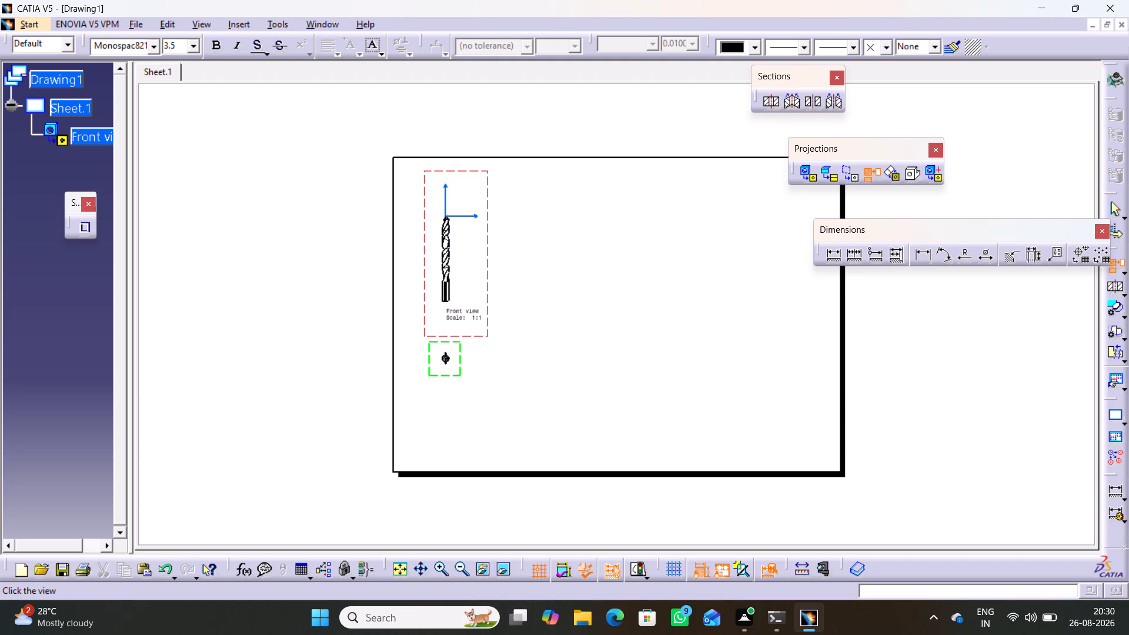
middle_click_drag(442, 177, 446, 136)
right_click(442, 177)
middle_click_drag(402, 153, 443, 276)
middle_click_drag(425, 268, 423, 244)
right_click(425, 268)
middle_click_drag(406, 263, 423, 240)
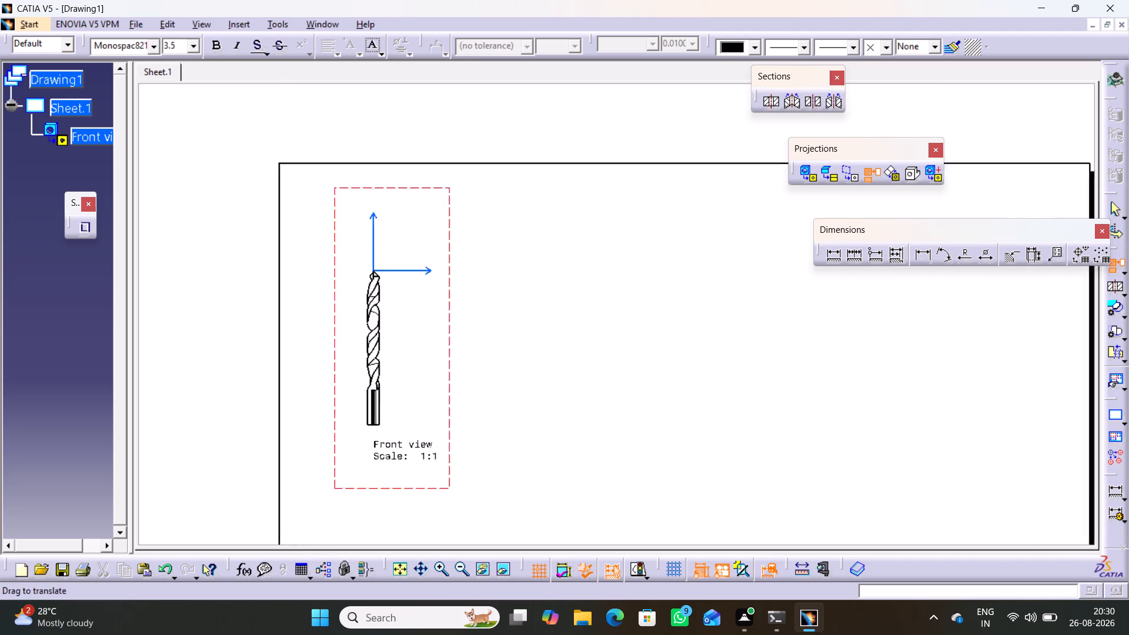
middle_click_drag(423, 240, 440, 218)
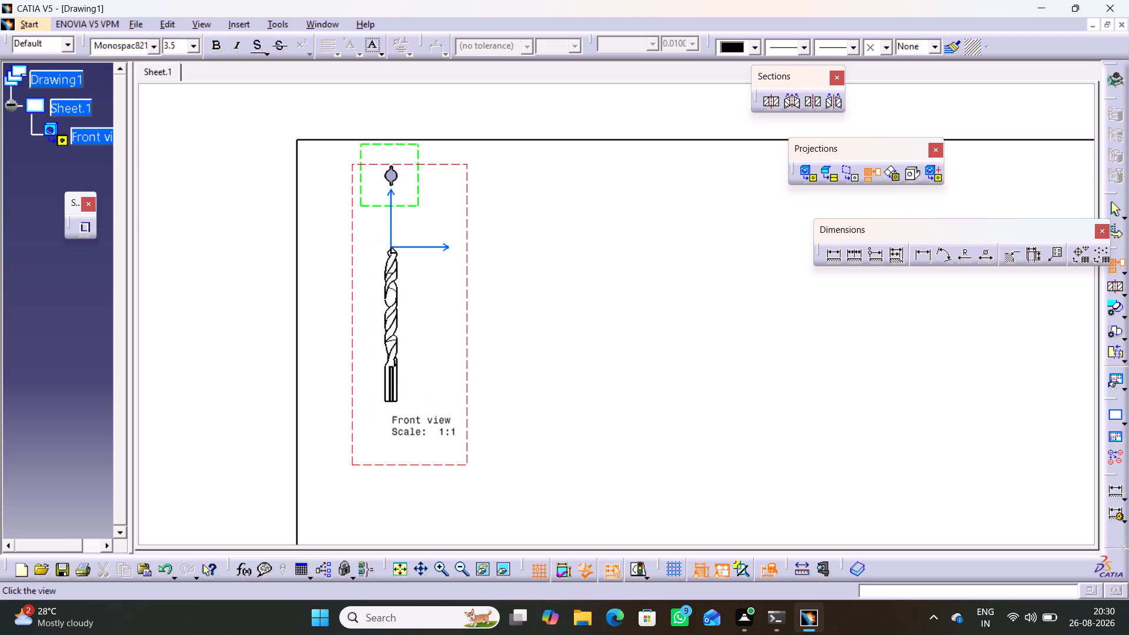
left_click(392, 169)
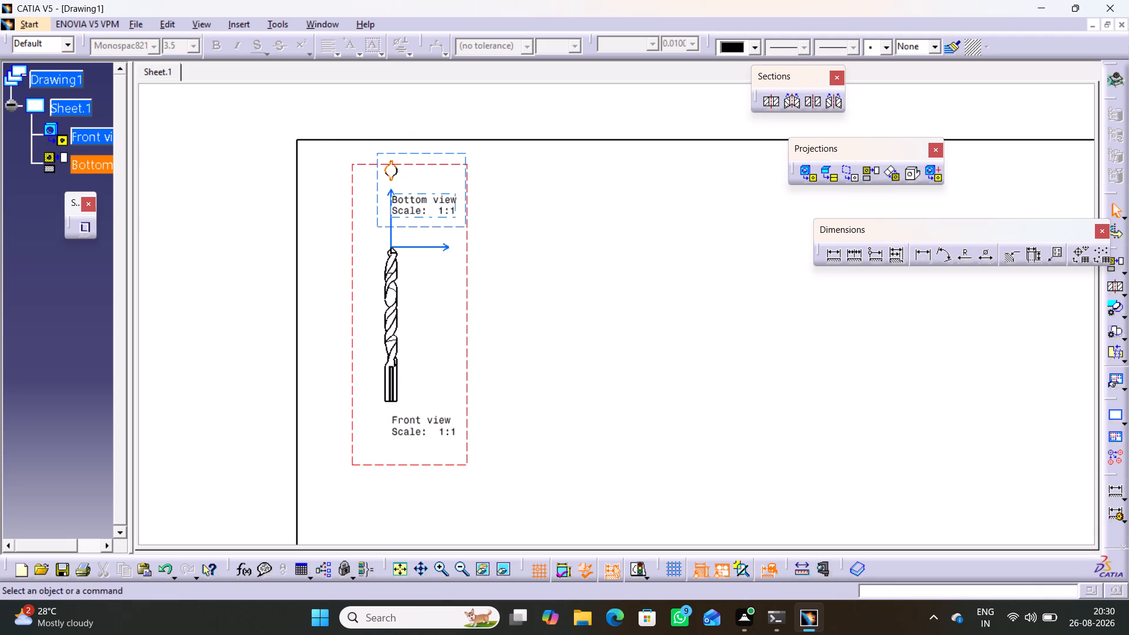
Move the bottom view below the front view, leaving a clear gap between the two view frames.
left_click_drag(447, 226, 453, 549)
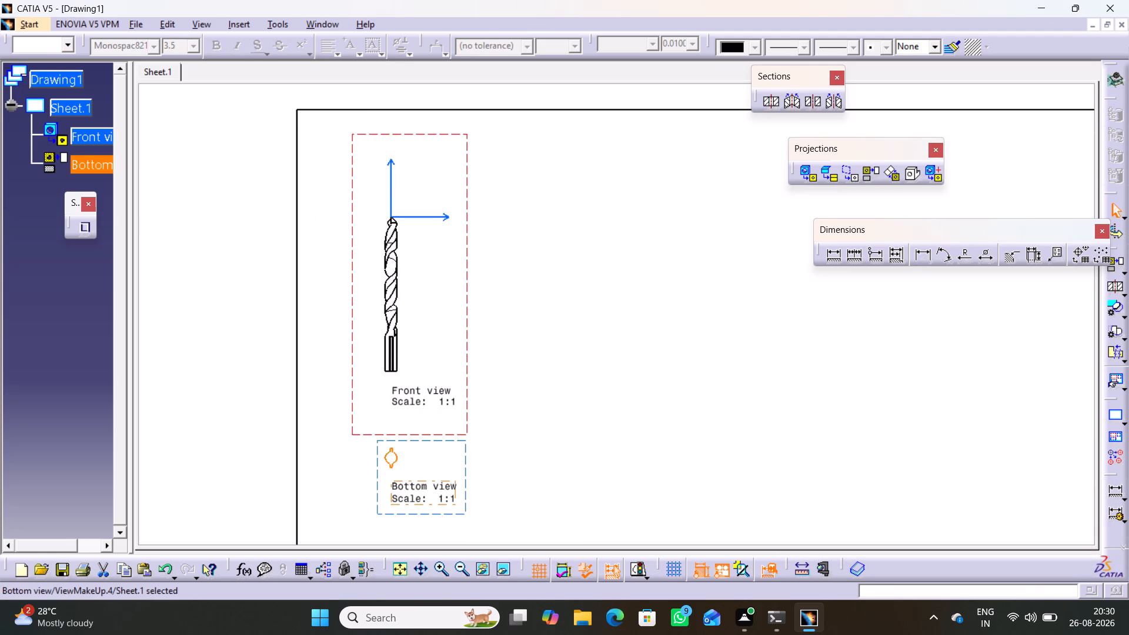
left_click_drag(460, 514, 462, 552)
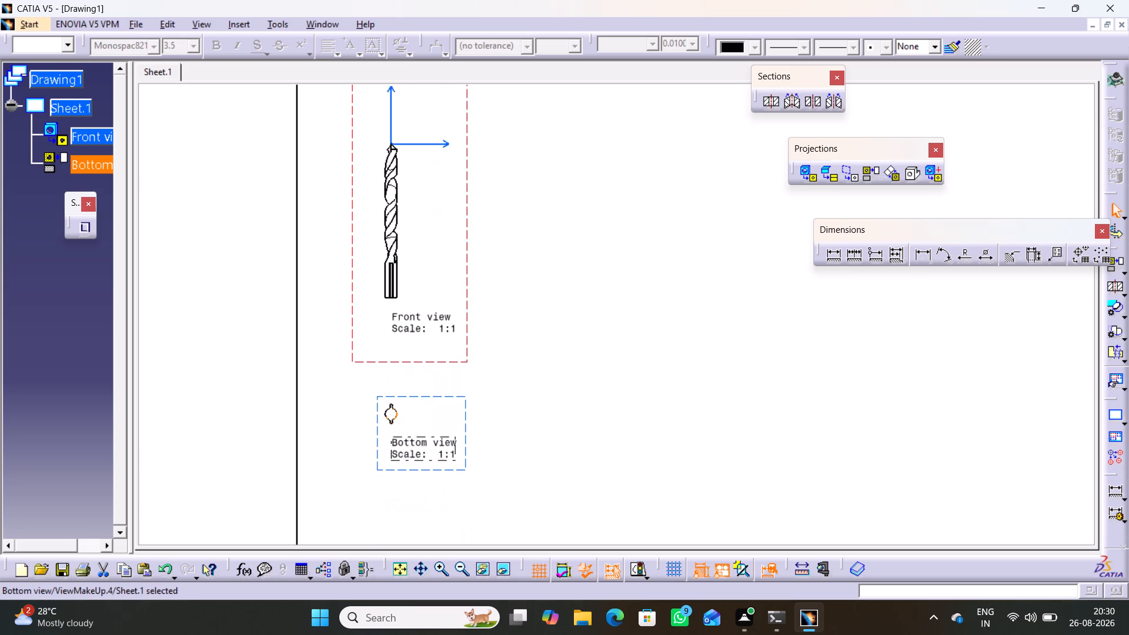
middle_click_drag(509, 390, 490, 433)
left_click(495, 423)
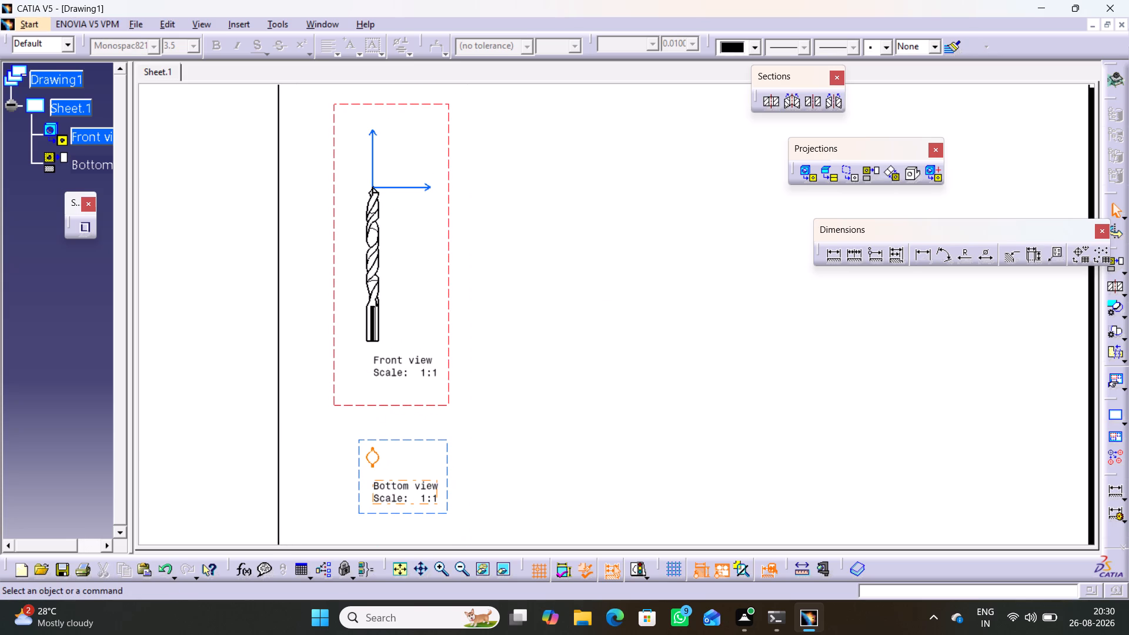
left_click_drag(447, 457, 448, 494)
middle_click_drag(541, 403, 537, 440)
right_click(541, 403)
scroll(537, 440, "up", 1)
middle_click_drag(613, 426, 556, 355)
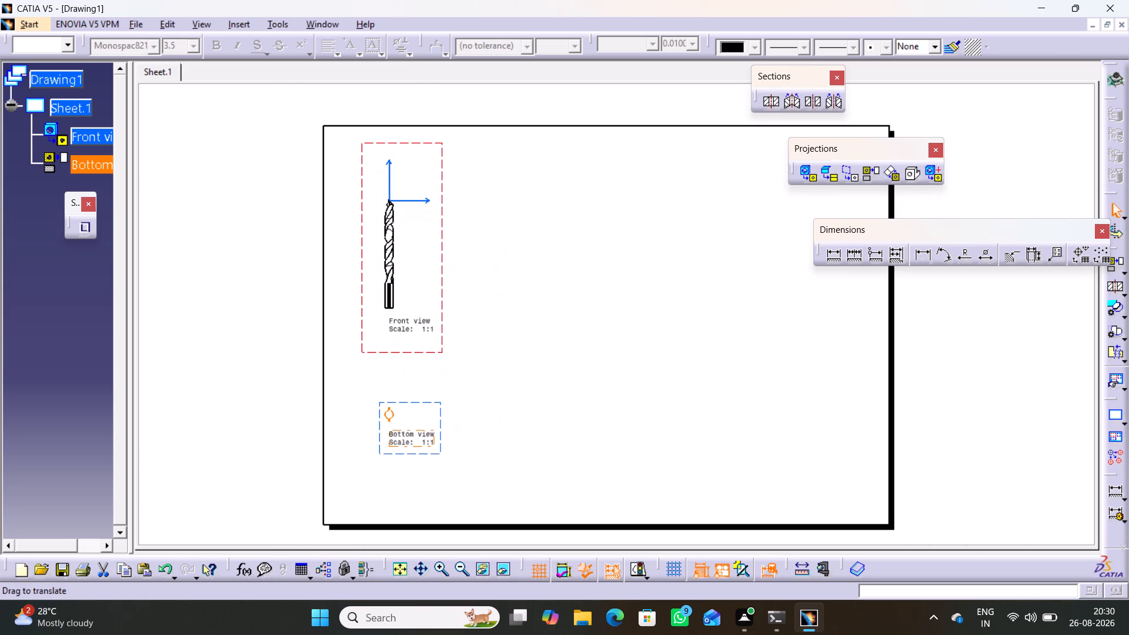
left_click(535, 347)
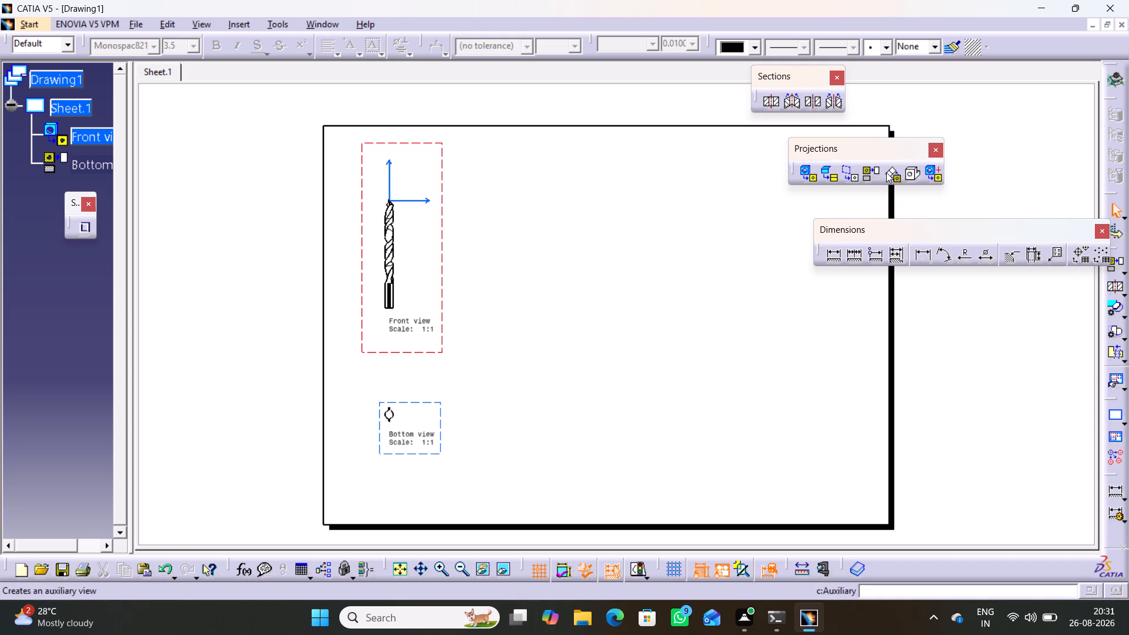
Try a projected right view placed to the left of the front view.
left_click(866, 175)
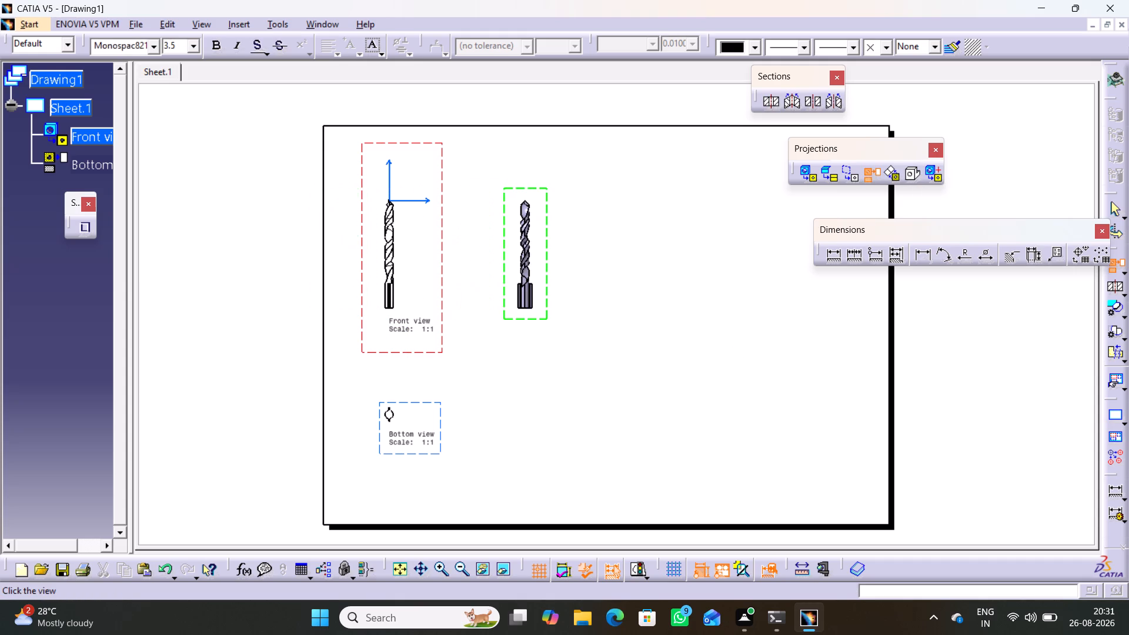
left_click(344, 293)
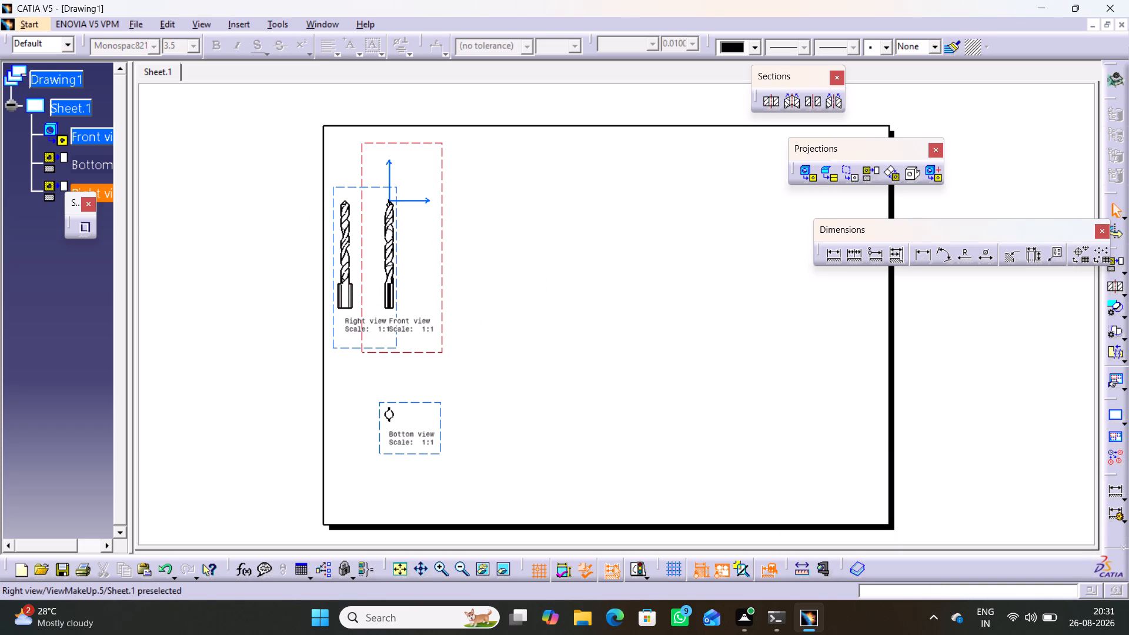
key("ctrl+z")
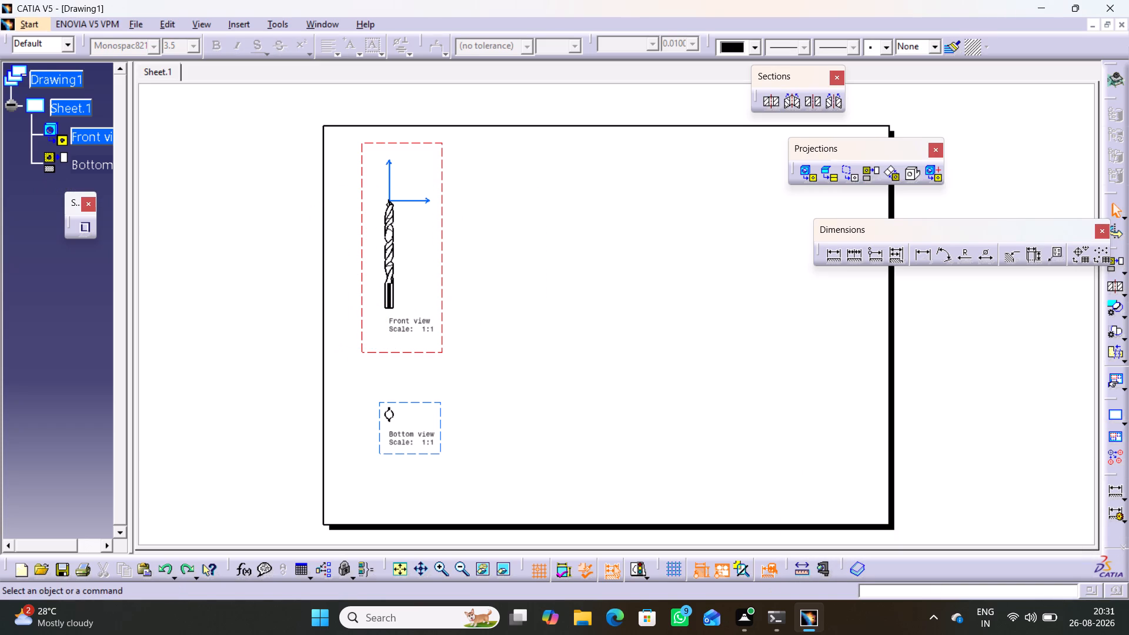
Create a projected left view to the right of the front view and move it slightly closer to it.
left_click(871, 171)
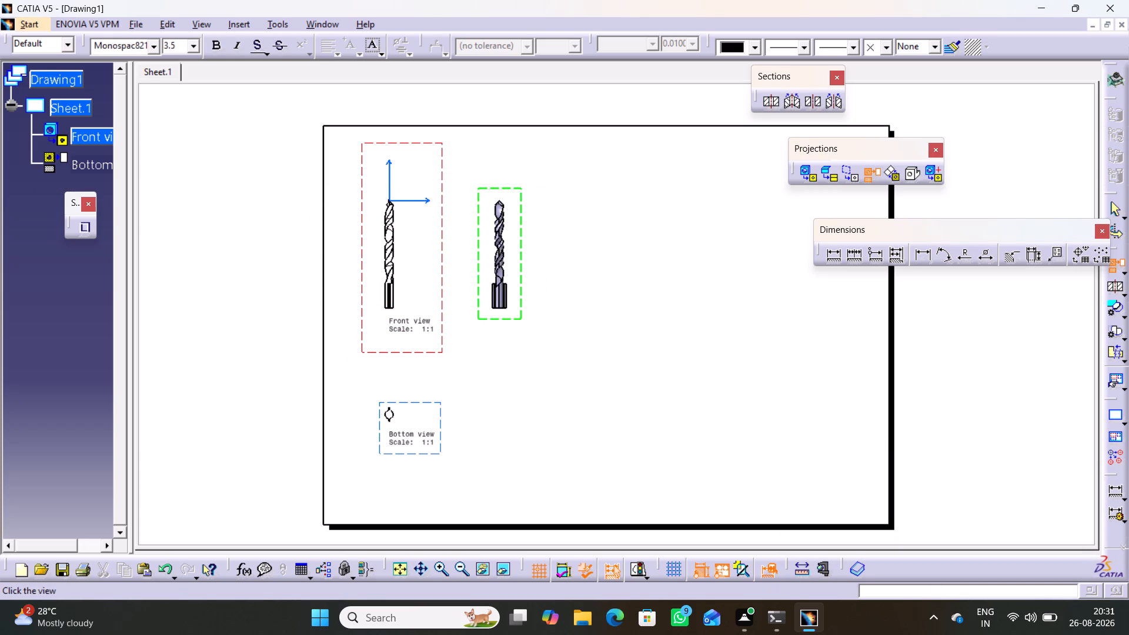
left_click(499, 270)
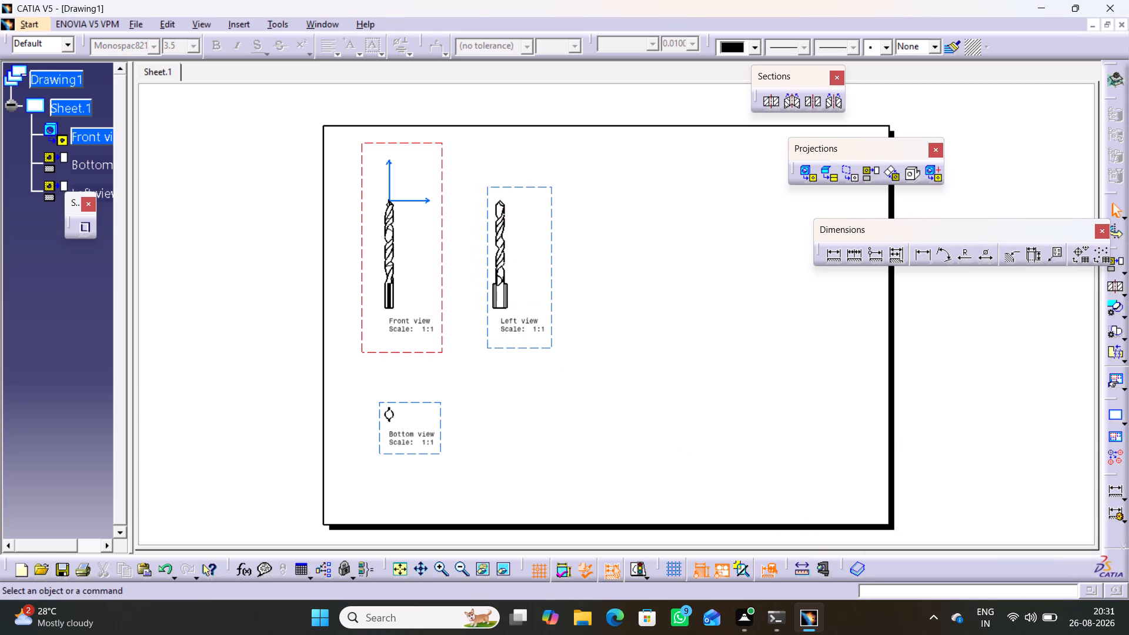
left_click(582, 384)
left_click_drag(546, 350, 531, 340)
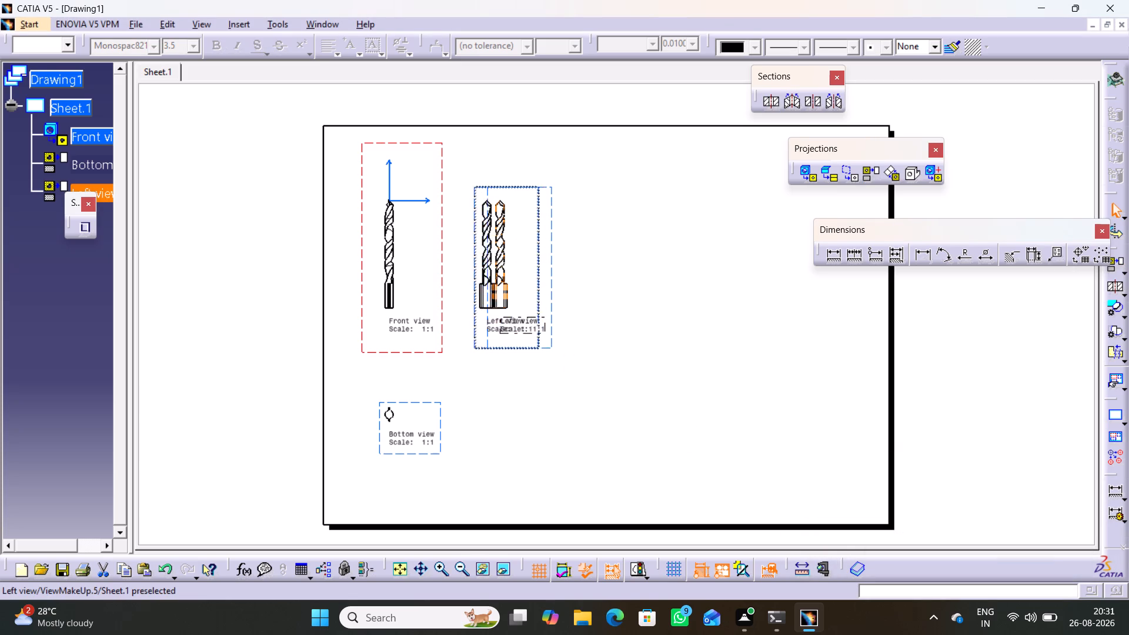
left_click_drag(531, 340, 526, 339)
left_click(539, 417)
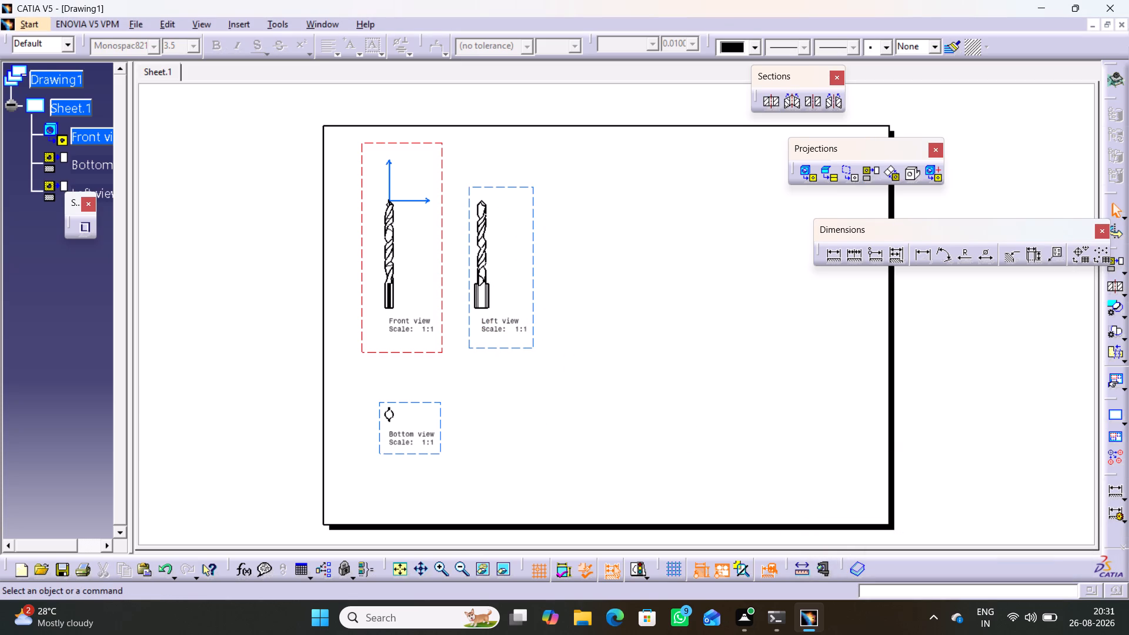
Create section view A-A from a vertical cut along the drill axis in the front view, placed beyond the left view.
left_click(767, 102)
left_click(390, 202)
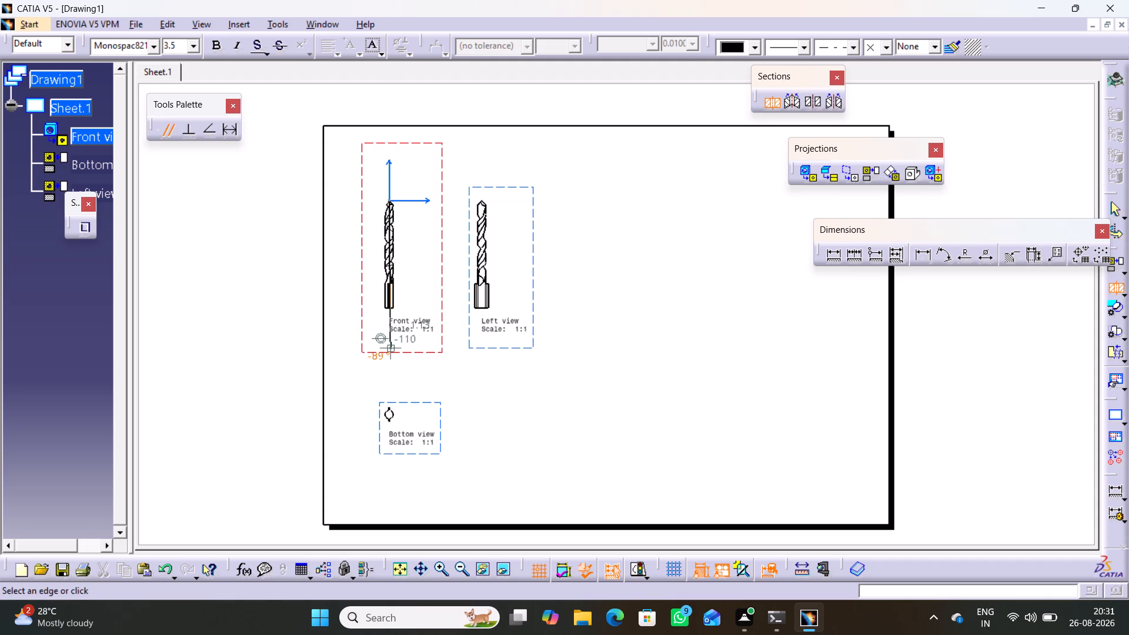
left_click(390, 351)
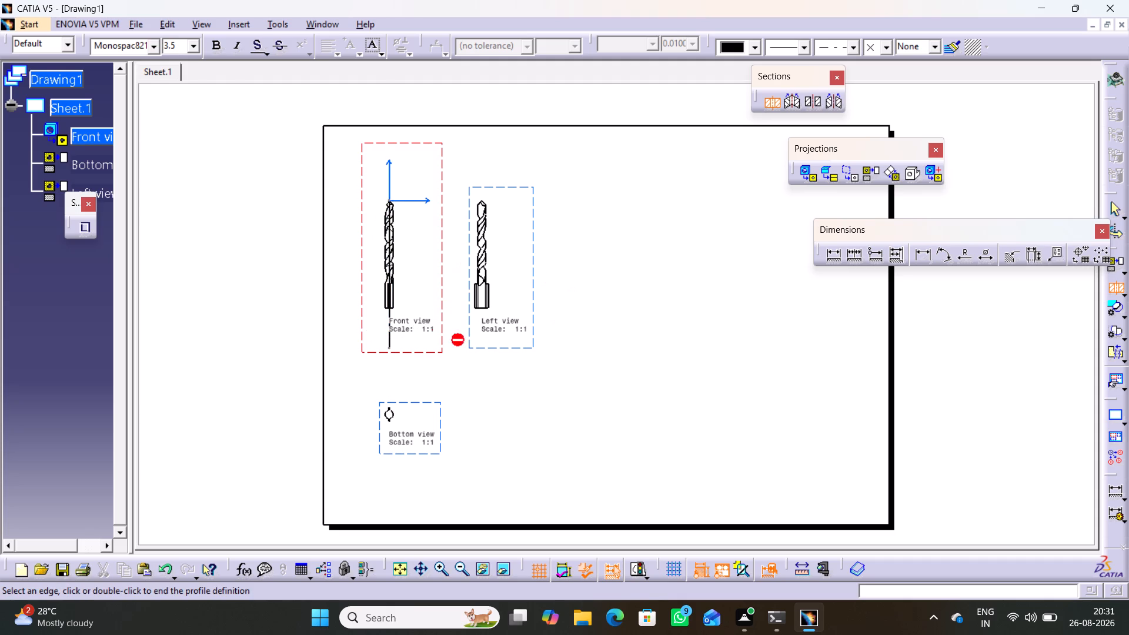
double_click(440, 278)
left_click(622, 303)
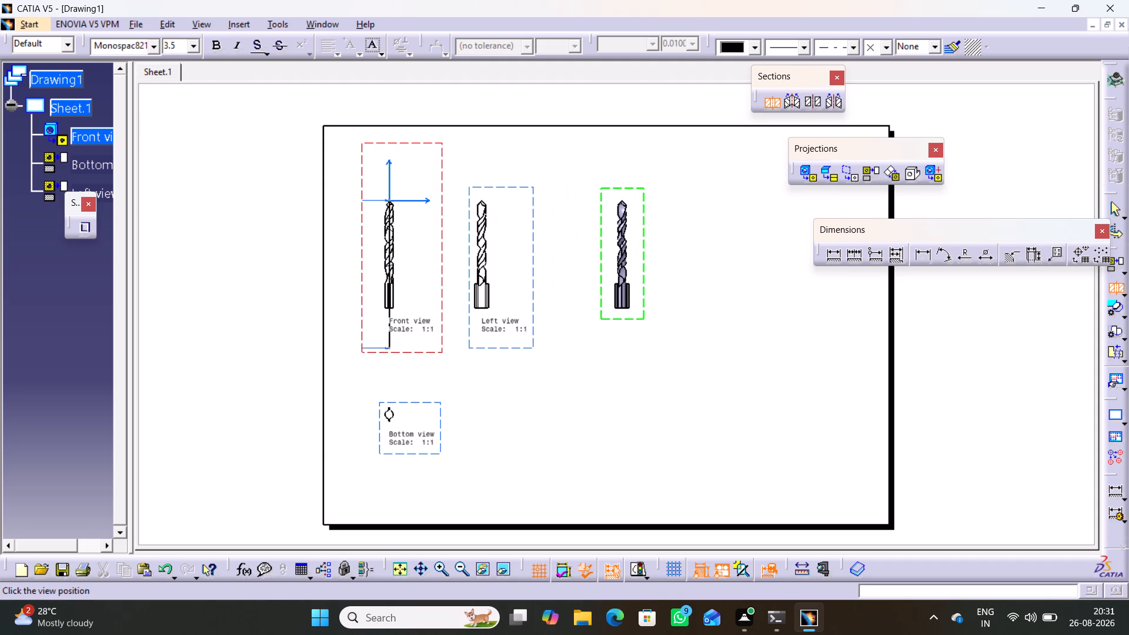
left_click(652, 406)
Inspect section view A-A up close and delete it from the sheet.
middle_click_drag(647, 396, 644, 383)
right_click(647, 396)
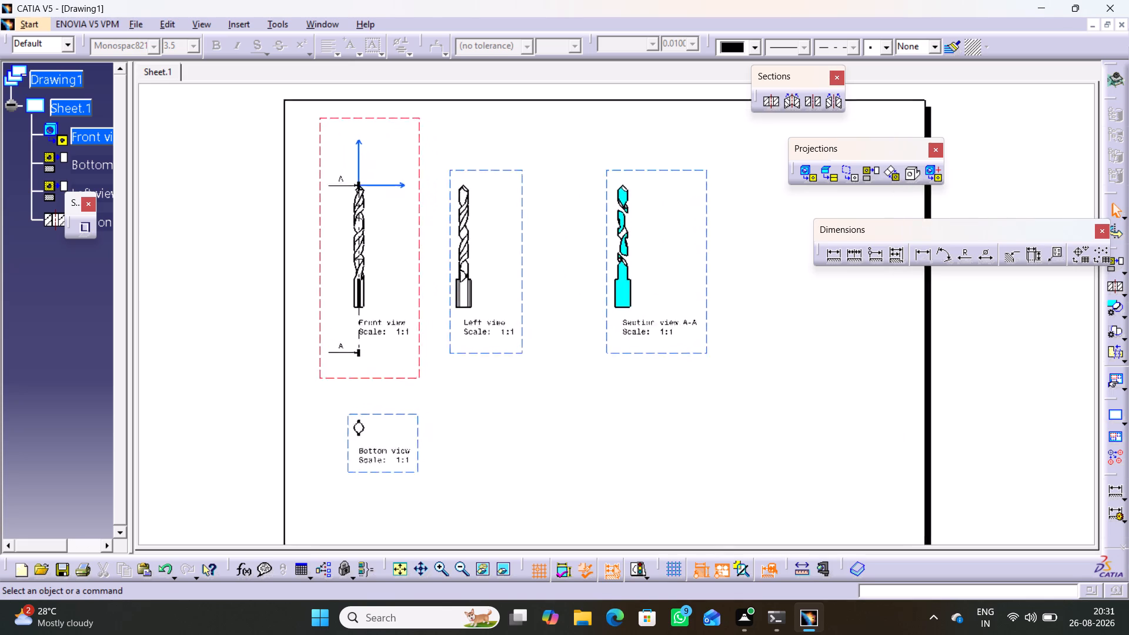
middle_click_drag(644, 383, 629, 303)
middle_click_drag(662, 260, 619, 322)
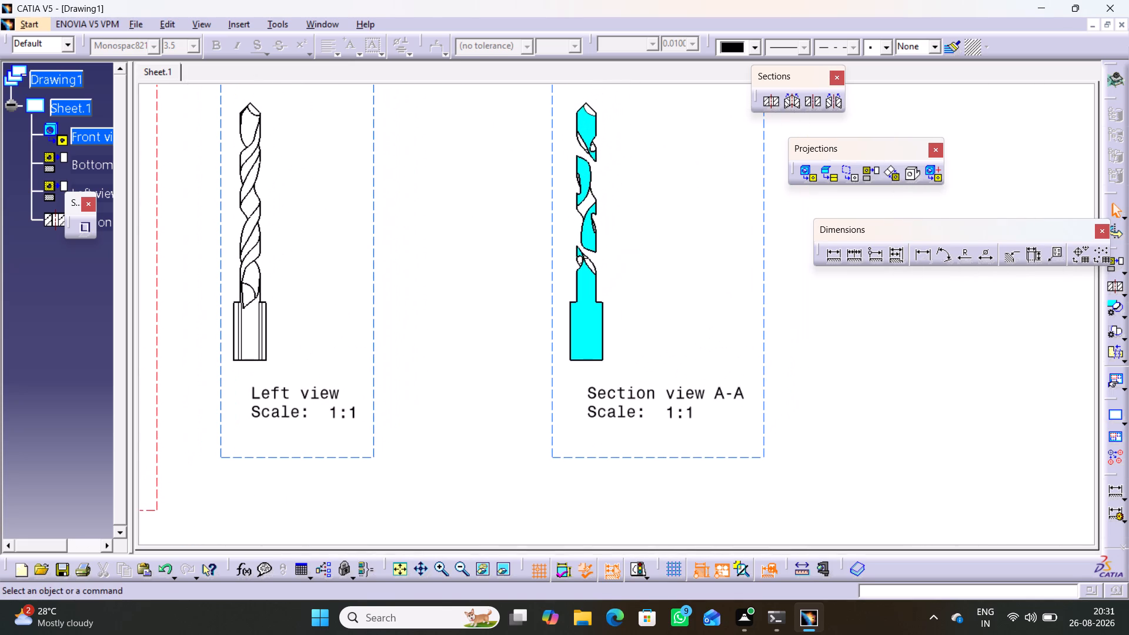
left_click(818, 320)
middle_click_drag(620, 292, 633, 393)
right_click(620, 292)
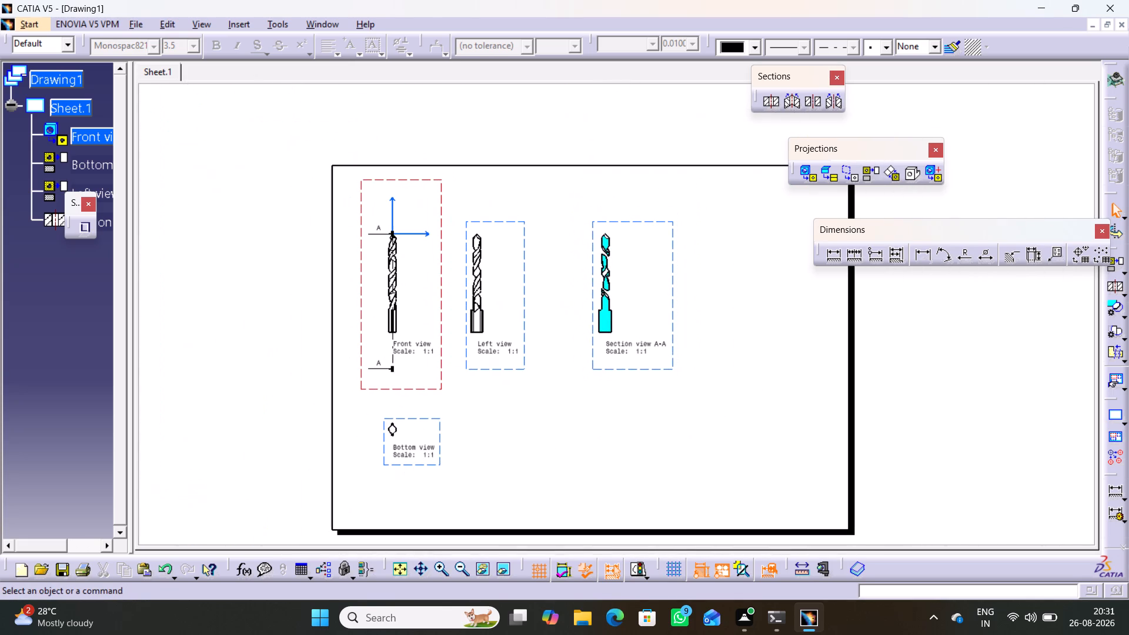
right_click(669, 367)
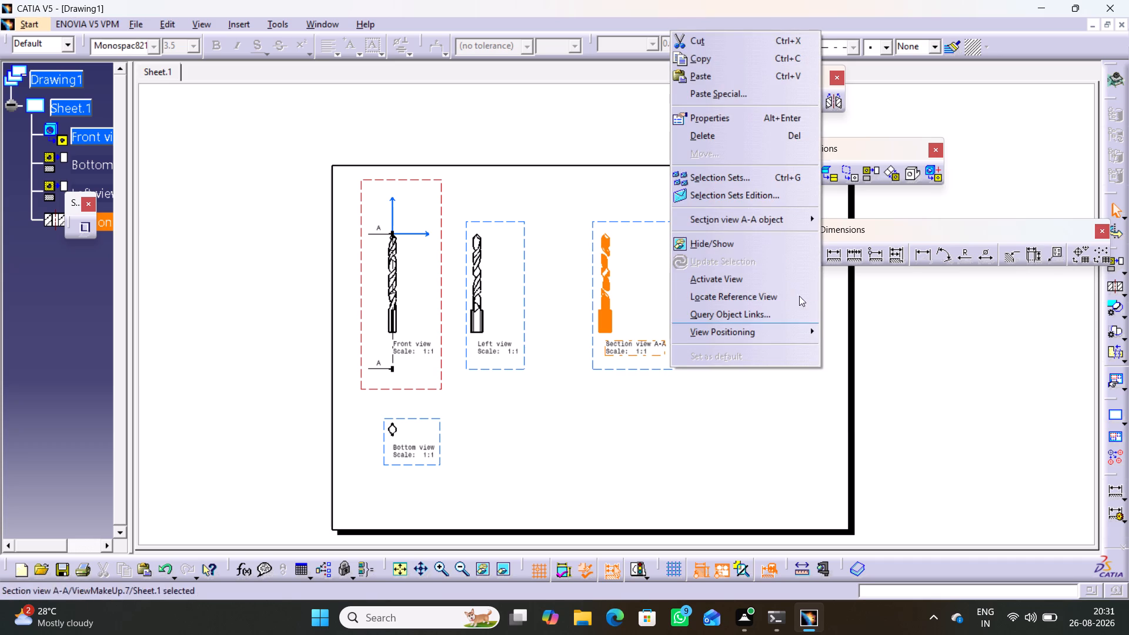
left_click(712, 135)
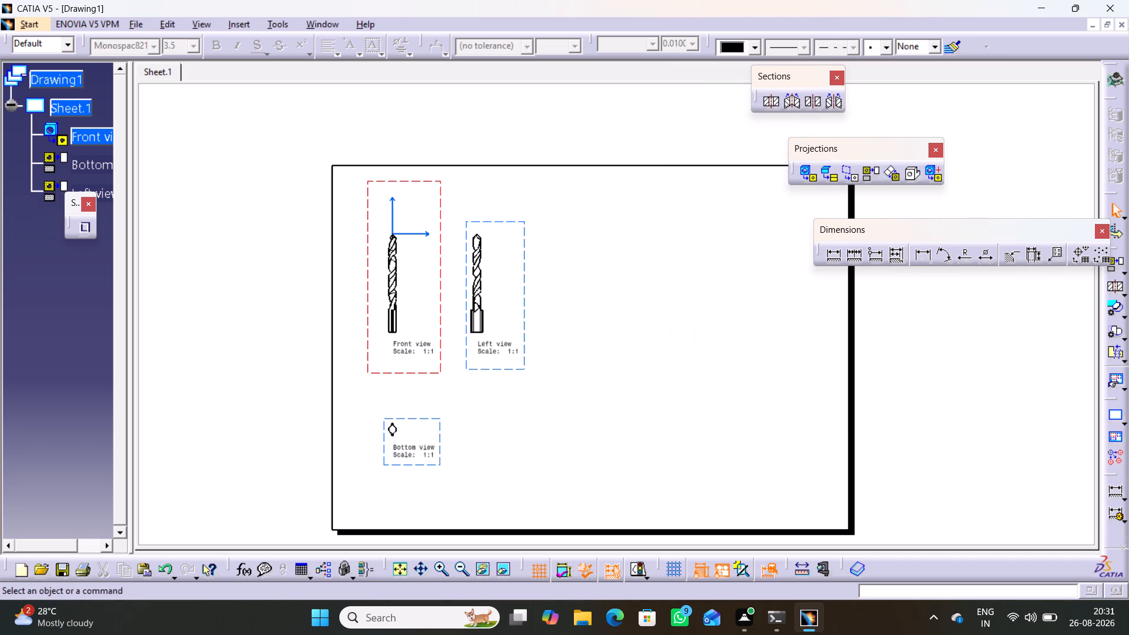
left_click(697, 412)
Create an isometric view using a shank face of the Drill Bit part as reference, with the view orientation rotated to 300 degrees.
middle_click_drag(627, 436, 629, 481)
right_click(627, 436)
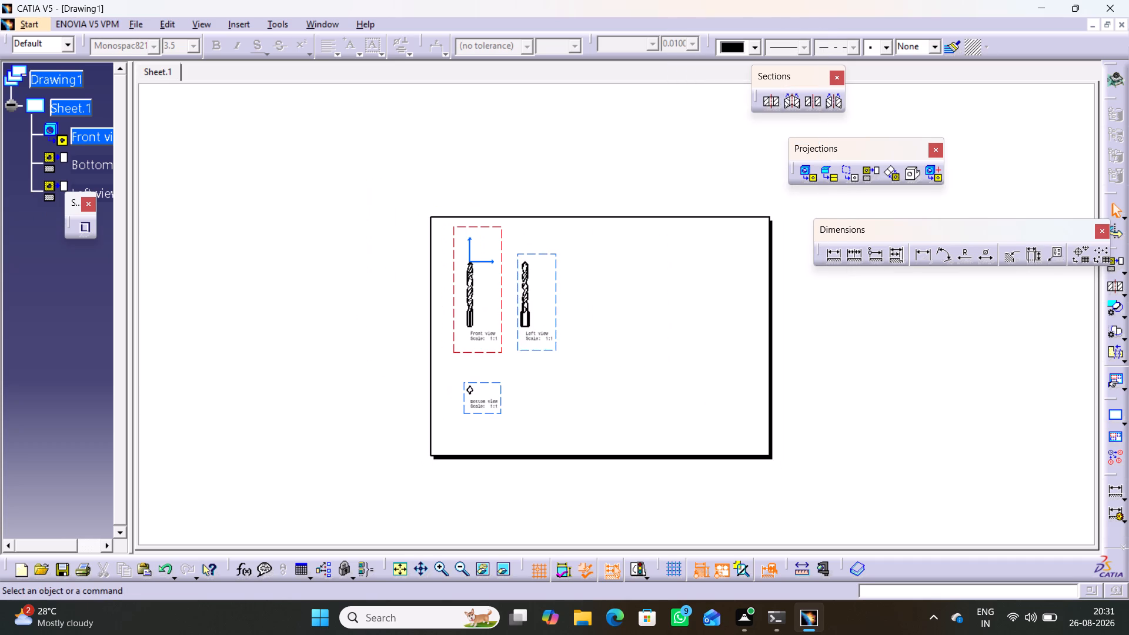
middle_click_drag(656, 425, 623, 410)
left_click(913, 173)
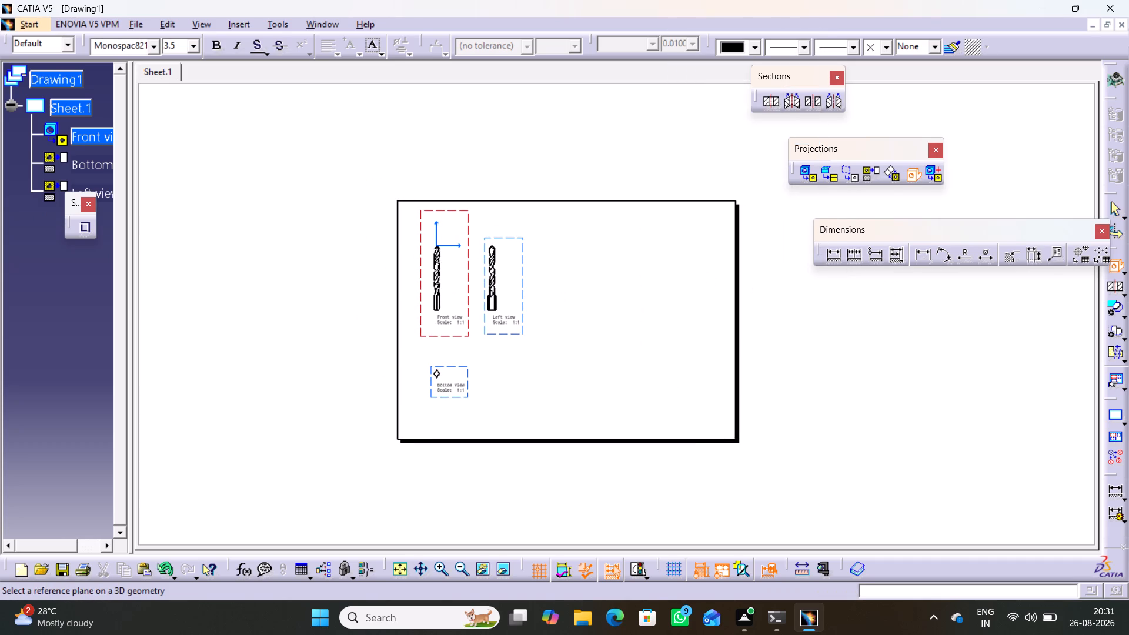
left_click(315, 24)
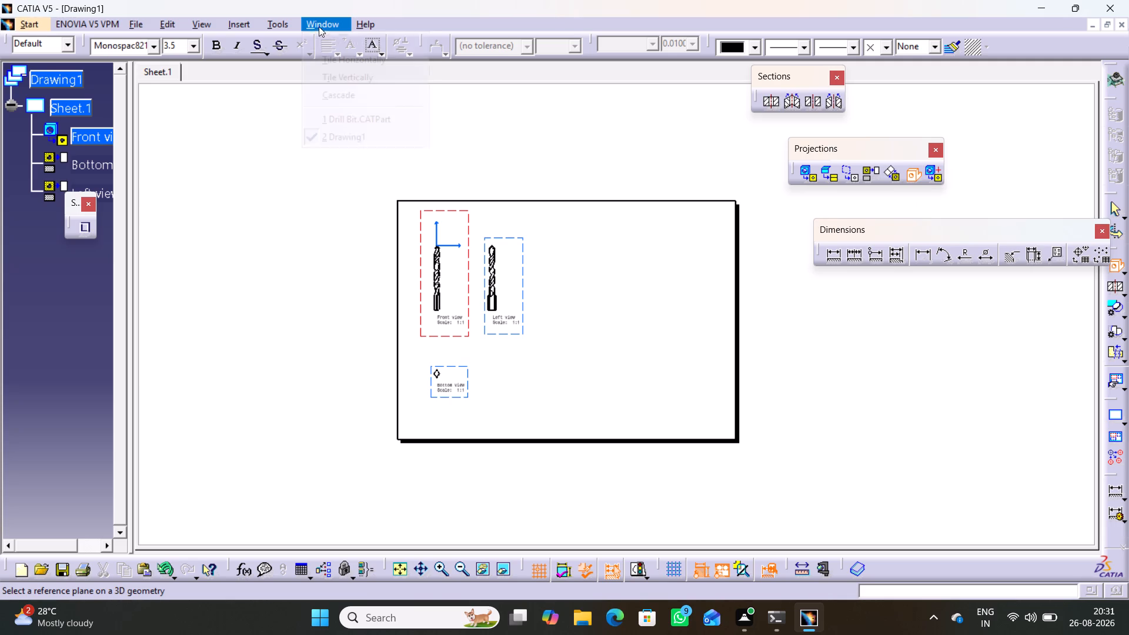
left_click(369, 121)
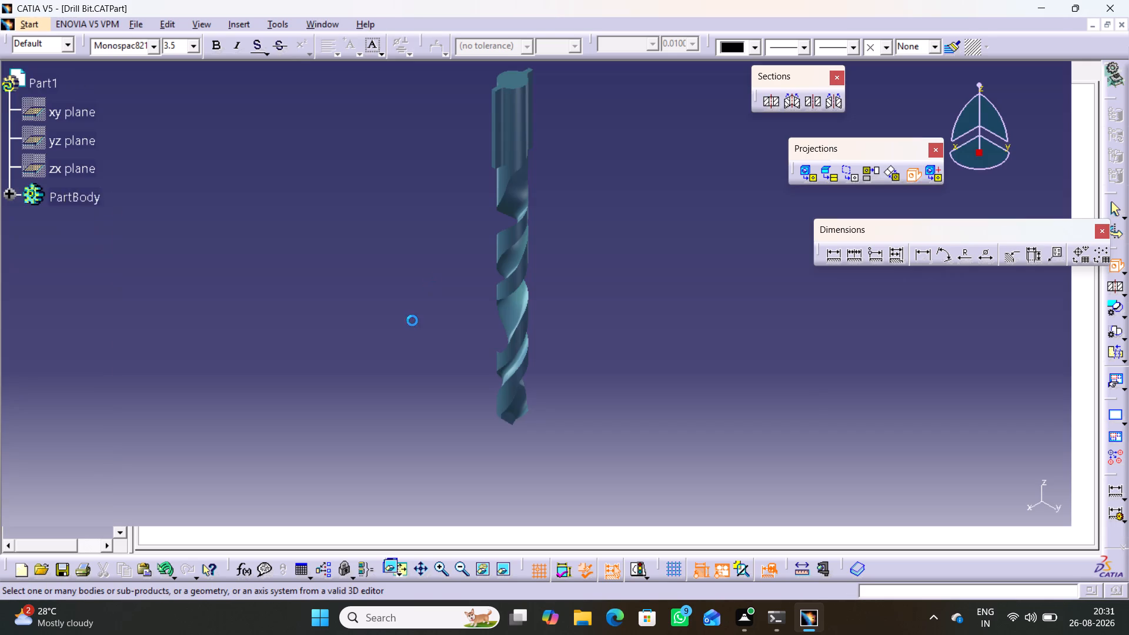
middle_click_drag(433, 332, 426, 363)
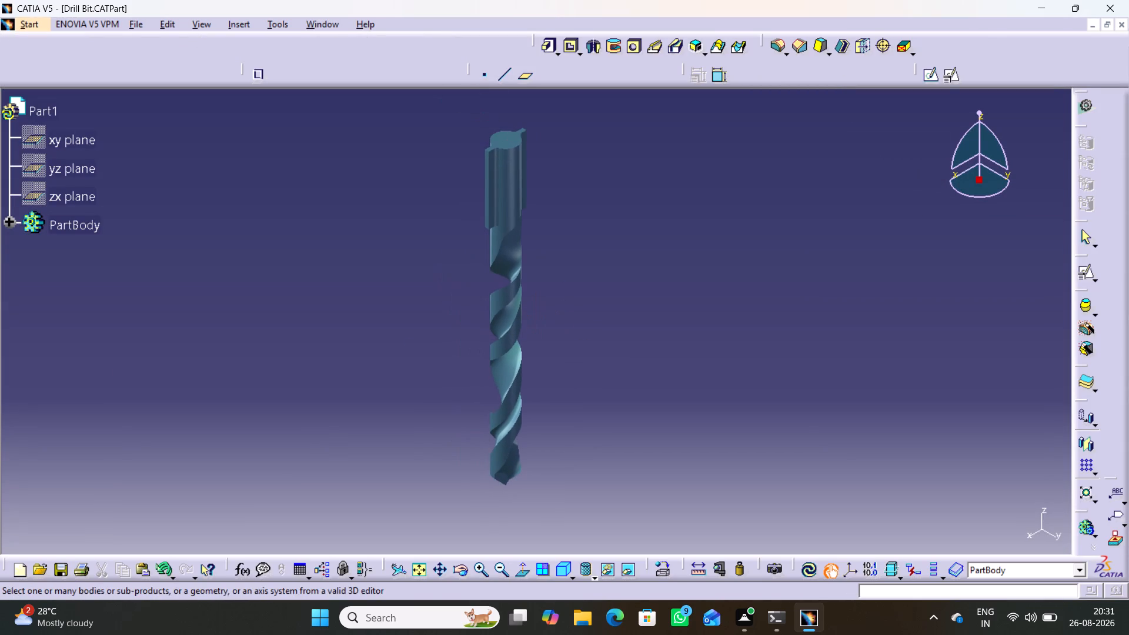
left_click(511, 197)
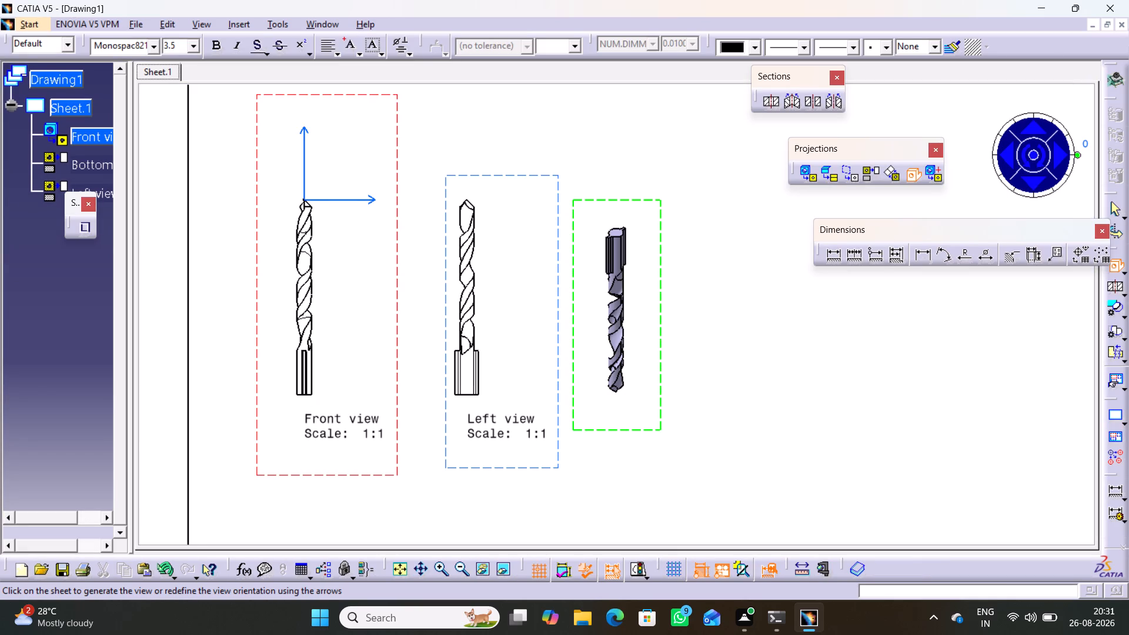
middle_click_drag(787, 340, 744, 336)
right_click(744, 336)
middle_click_drag(744, 336, 750, 384)
middle_click_drag(741, 376, 753, 443)
right_click(741, 376)
middle_click_drag(756, 442, 711, 384)
left_click_drag(1078, 152, 1078, 151)
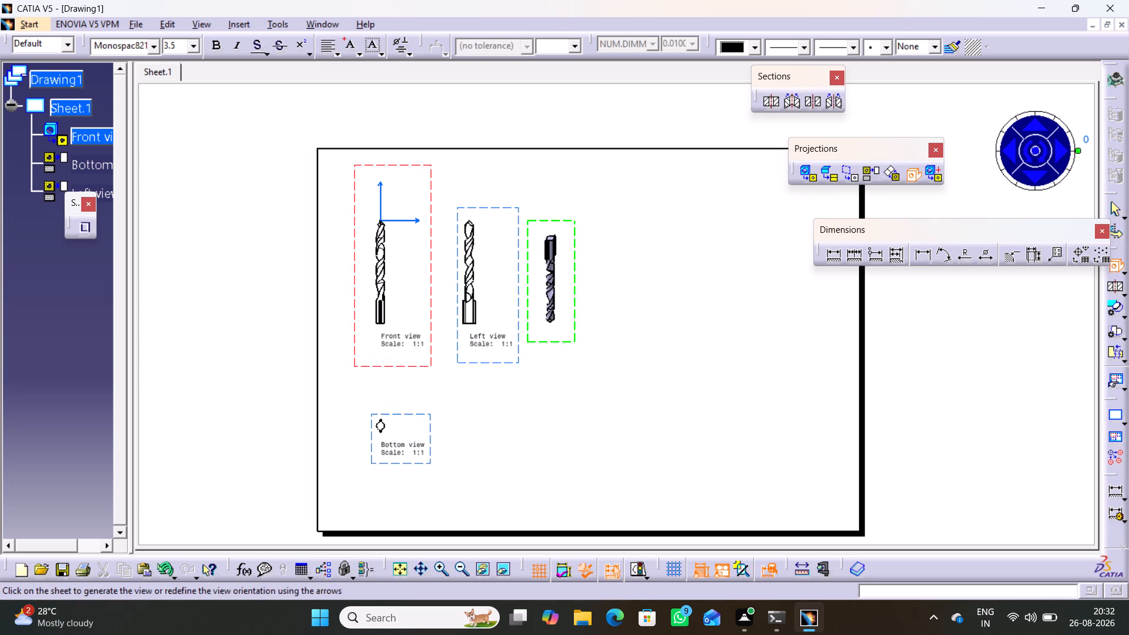
left_click_drag(1078, 151, 1093, 187)
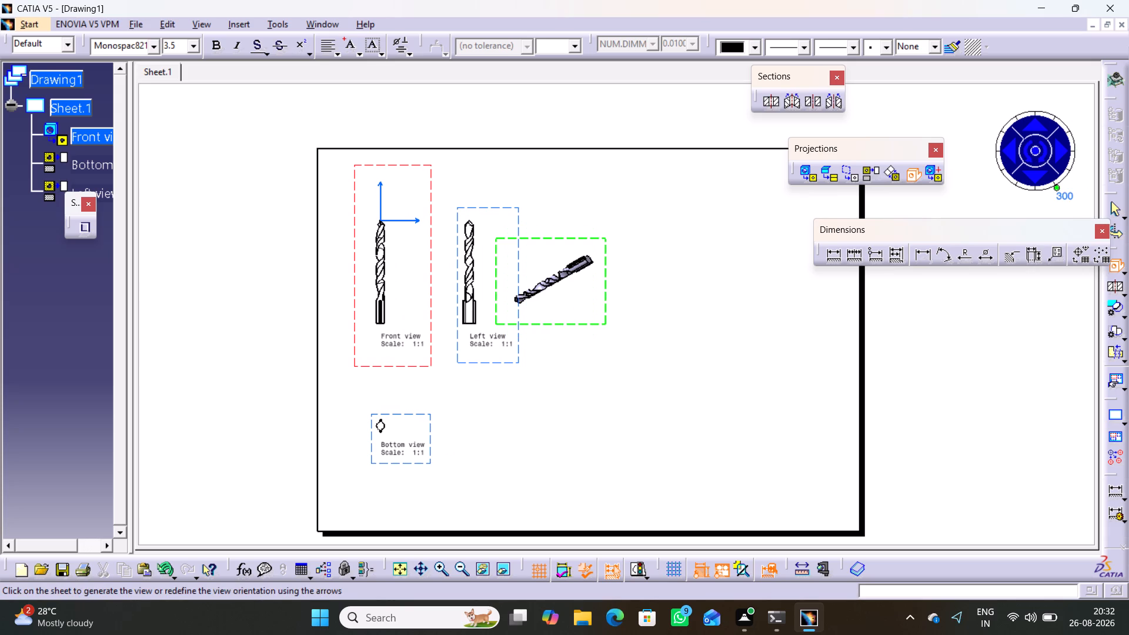
left_click_drag(1093, 187, 1094, 187)
left_click(692, 313)
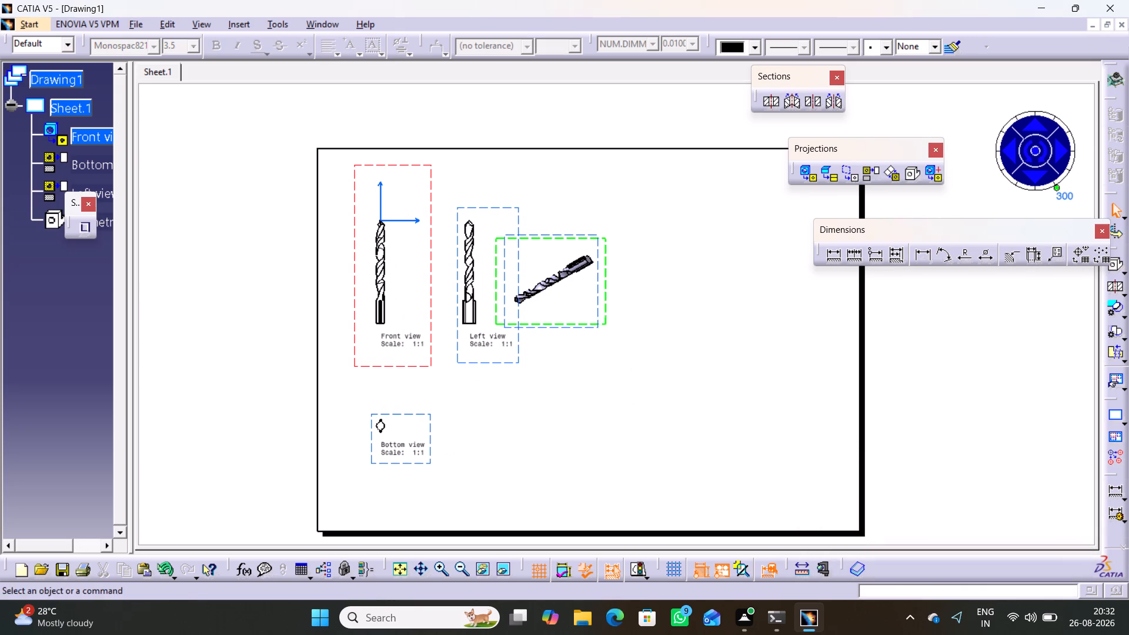
Move the isometric view clear of the left view into the upper-right area of the sheet.
left_click_drag(619, 303, 763, 272)
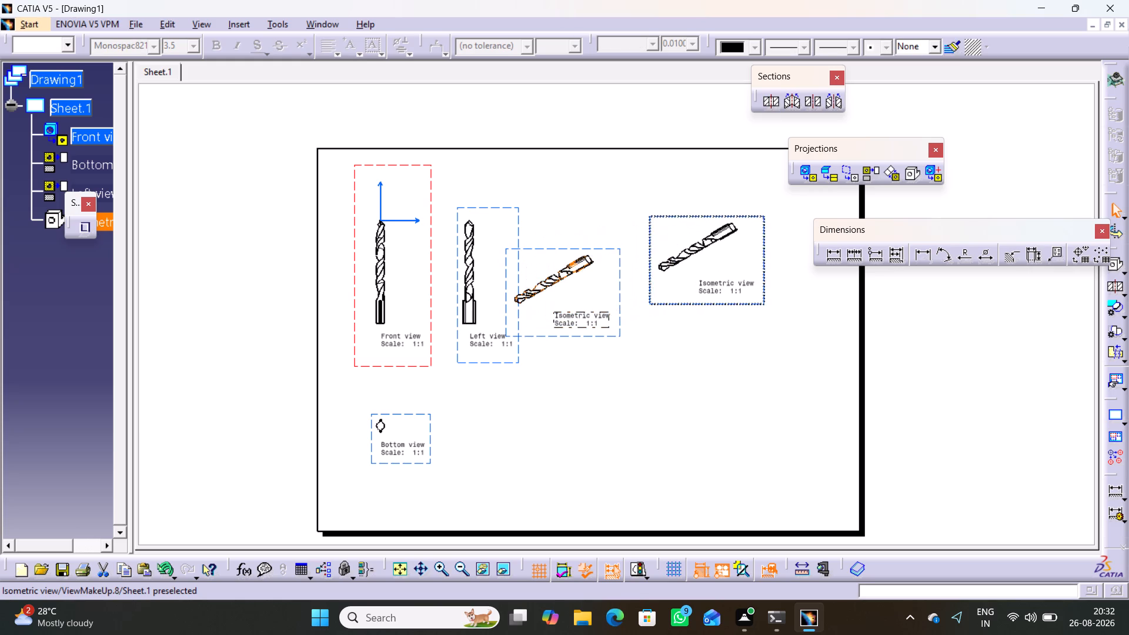
left_click_drag(763, 272, 764, 272)
left_click(734, 369)
middle_click_drag(694, 386, 697, 364)
right_click(694, 386)
middle_click_drag(691, 437, 698, 430)
right_click(667, 388)
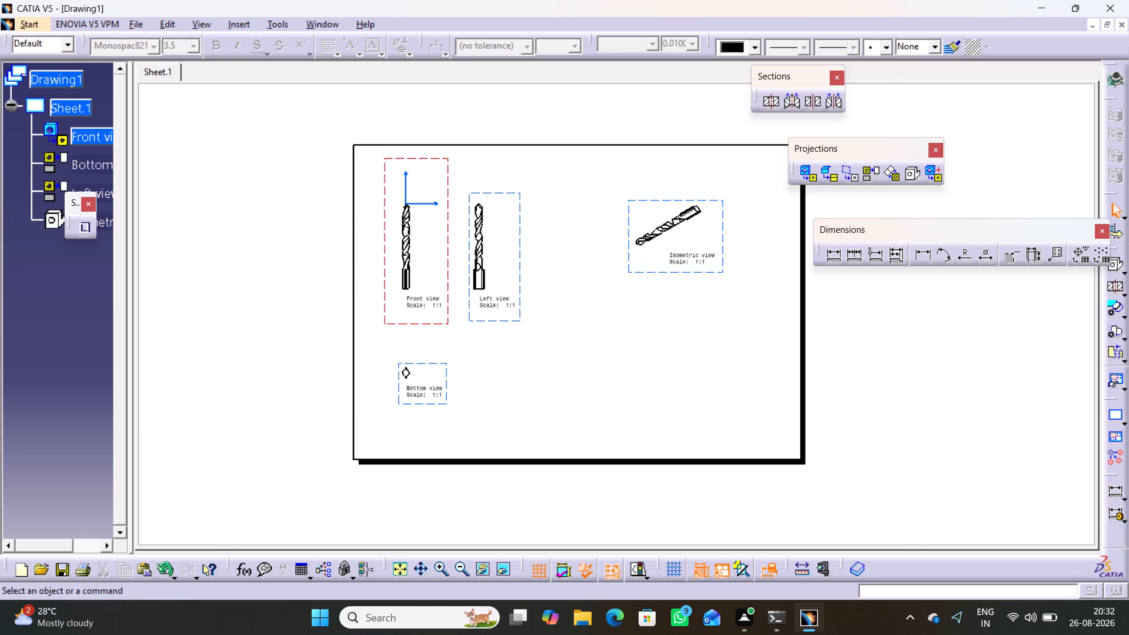
middle_click(644, 359)
left_click(856, 380)
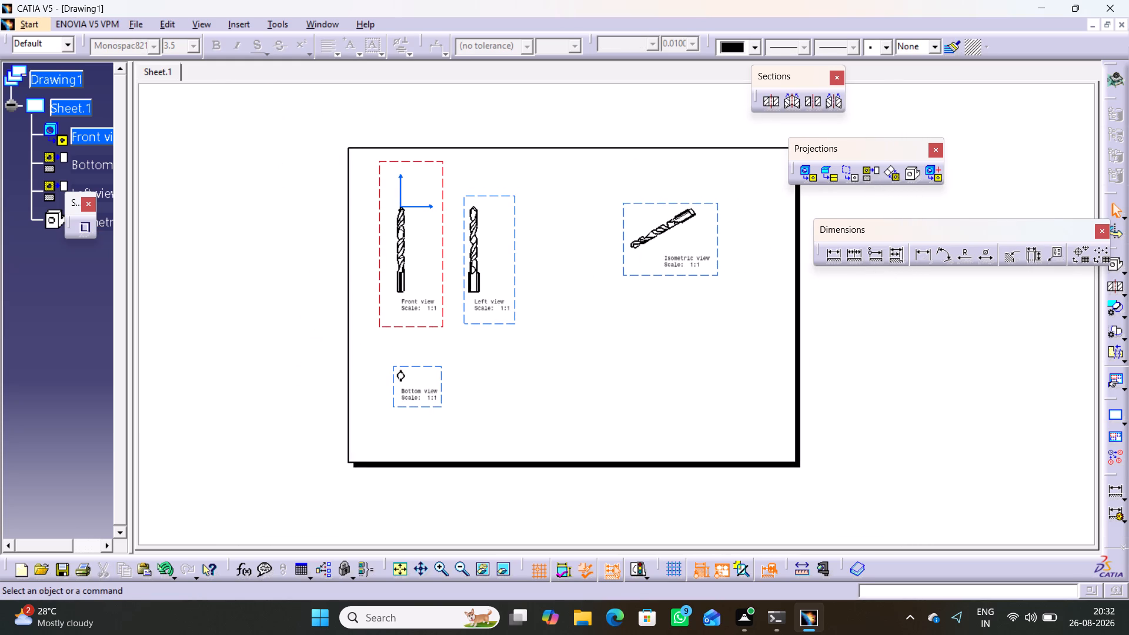
Dimension the drill's overall length in the front view, from the shank end to the tip, placed beside the drill.
middle_click_drag(720, 329, 716, 309)
right_click(720, 329)
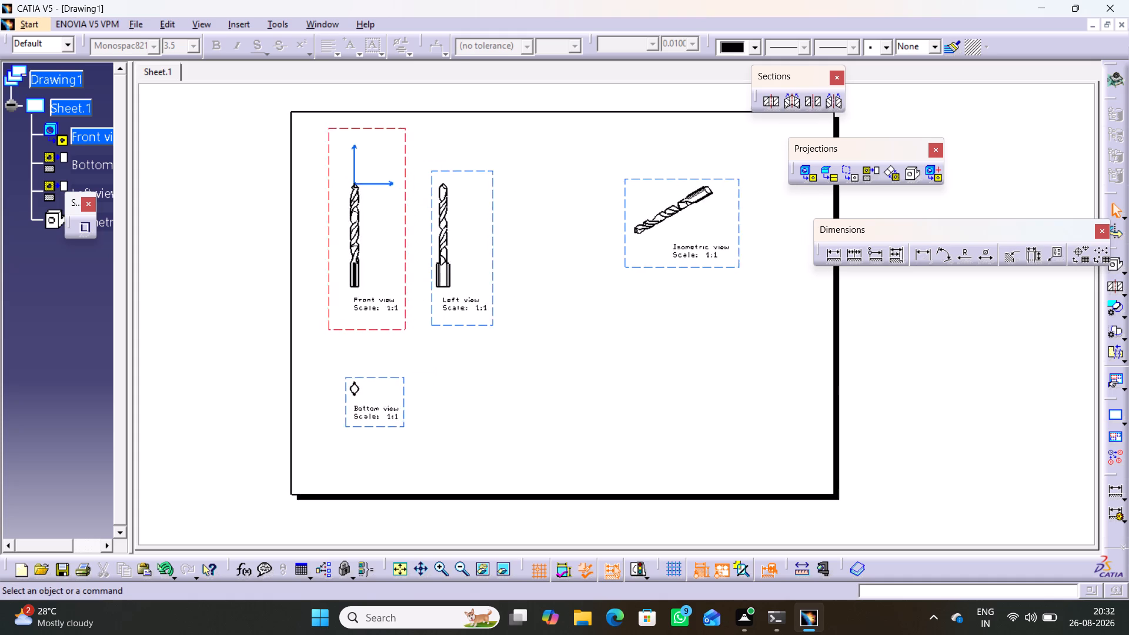
middle_click_drag(716, 309, 716, 306)
middle_click_drag(642, 325, 669, 349)
middle_click_drag(661, 352, 662, 324)
right_click(661, 352)
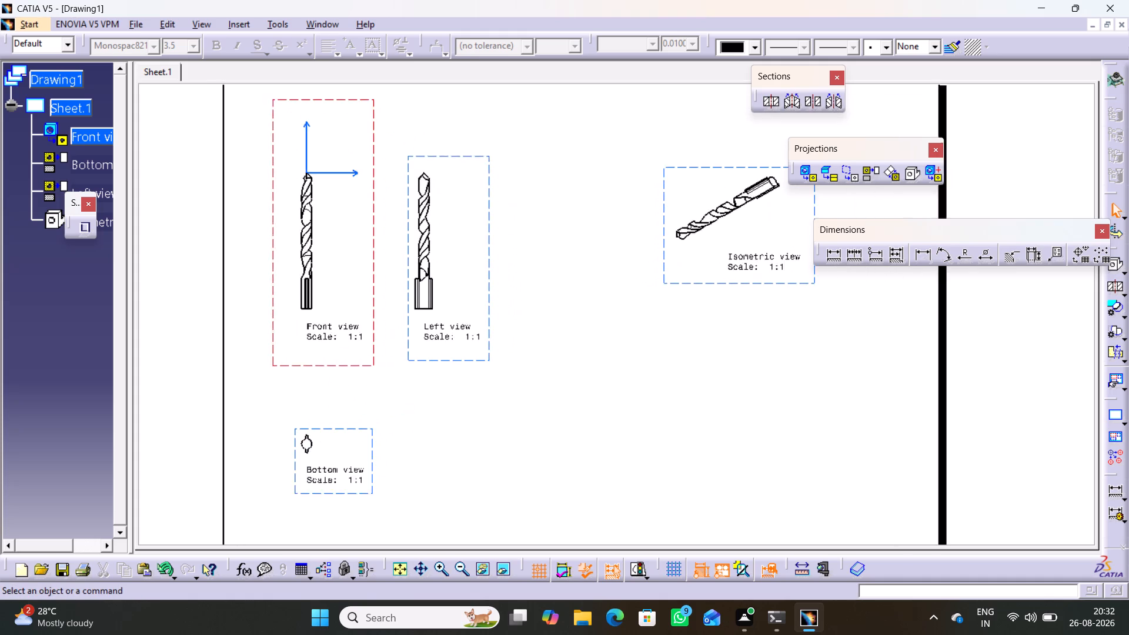
middle_click_drag(662, 324, 662, 323)
middle_click_drag(622, 347, 654, 360)
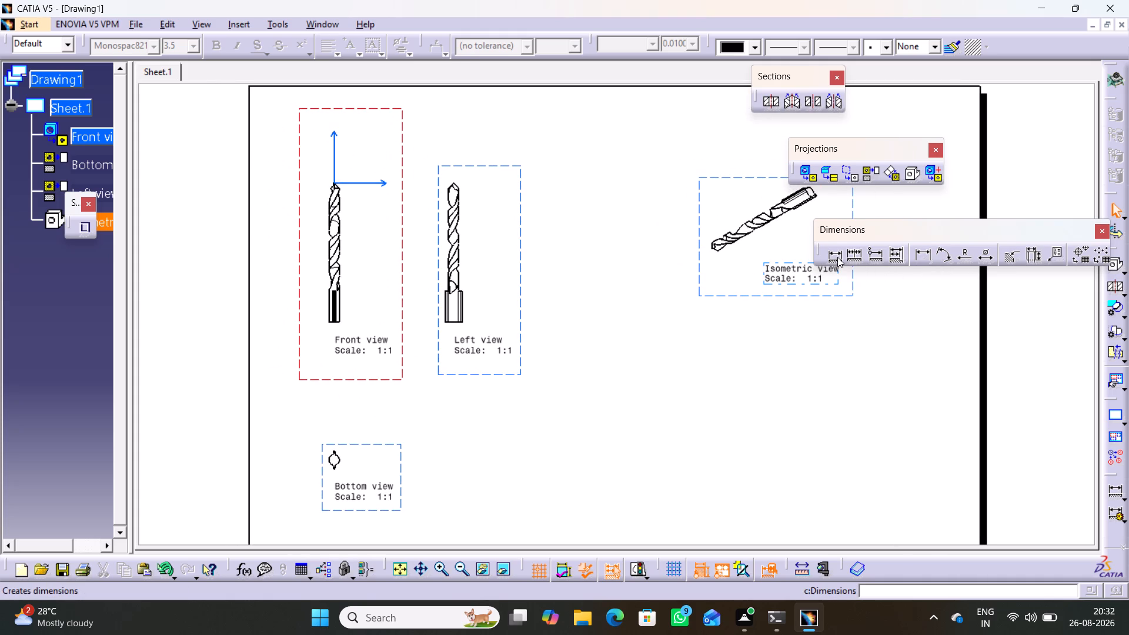
left_click(837, 257)
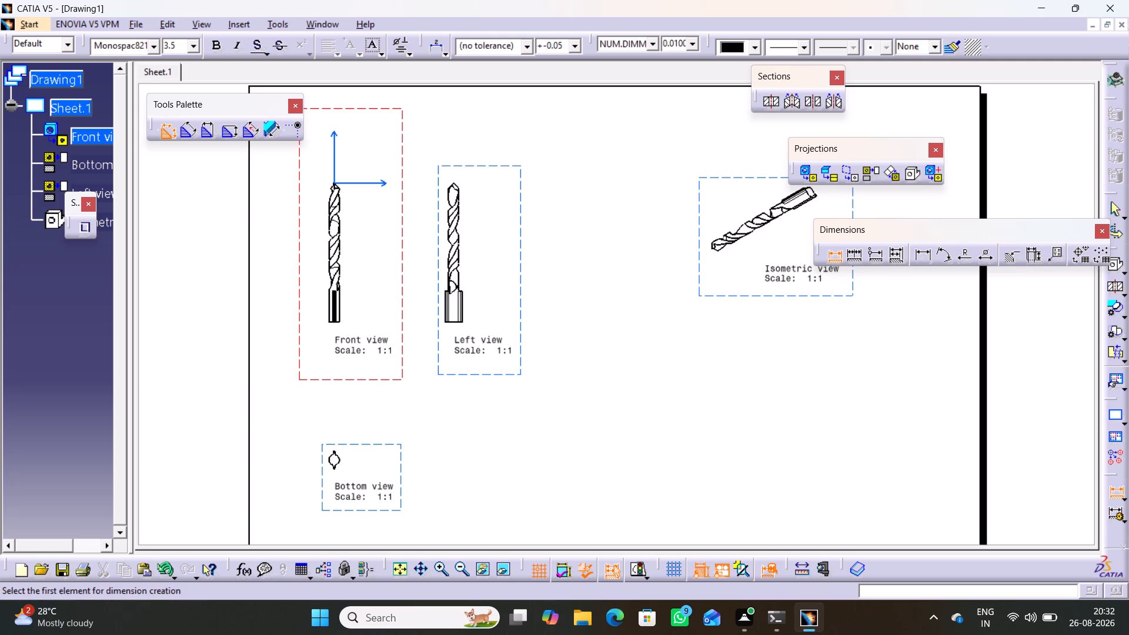
middle_click_drag(342, 322, 348, 293)
right_click(342, 322)
middle_click_drag(296, 312, 339, 351)
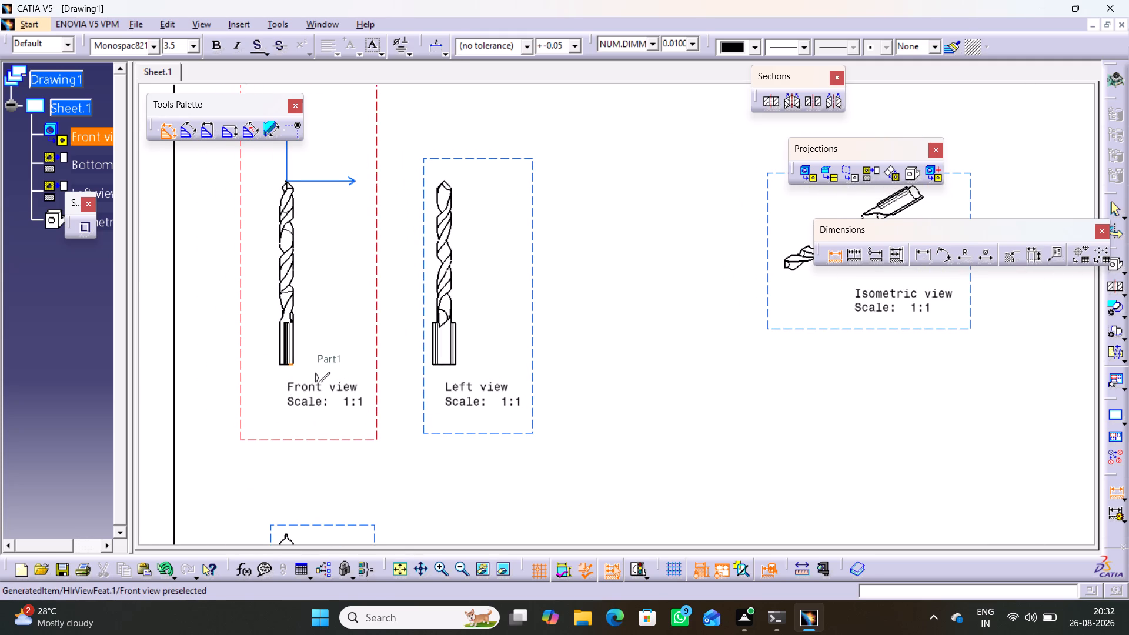
left_click(294, 365)
middle_click_drag(335, 265, 329, 309)
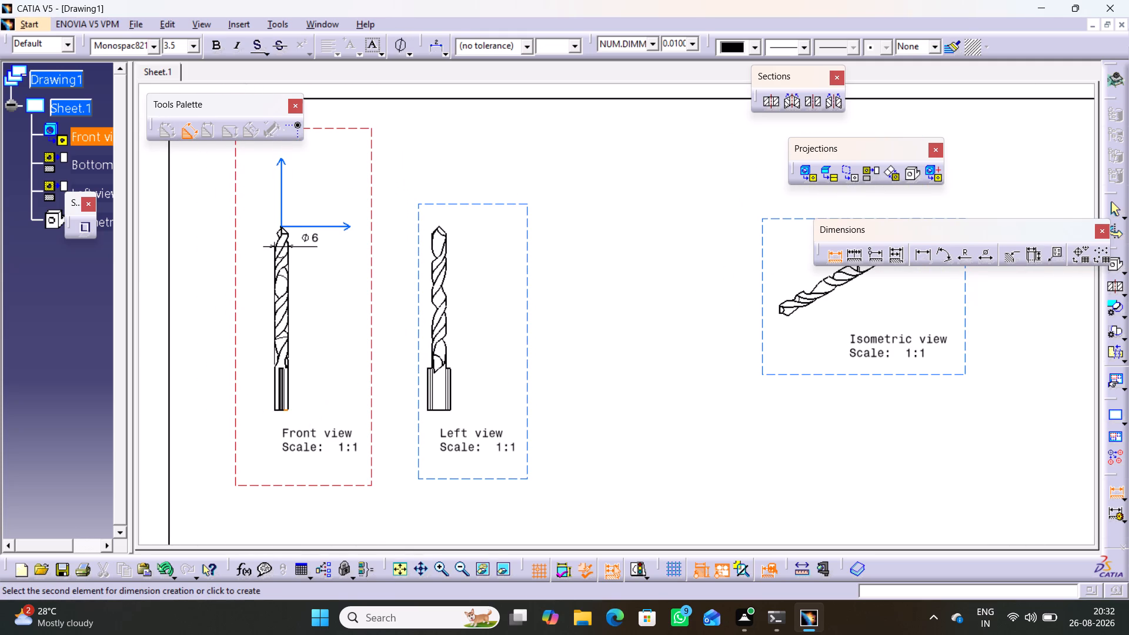
left_click(283, 225)
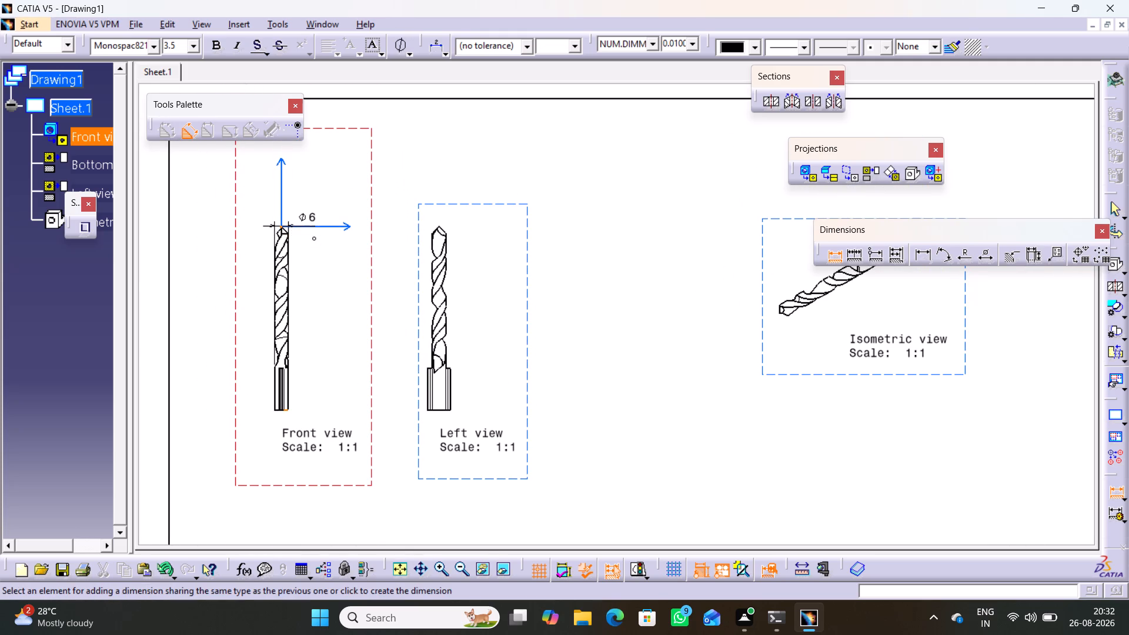
left_click(328, 310)
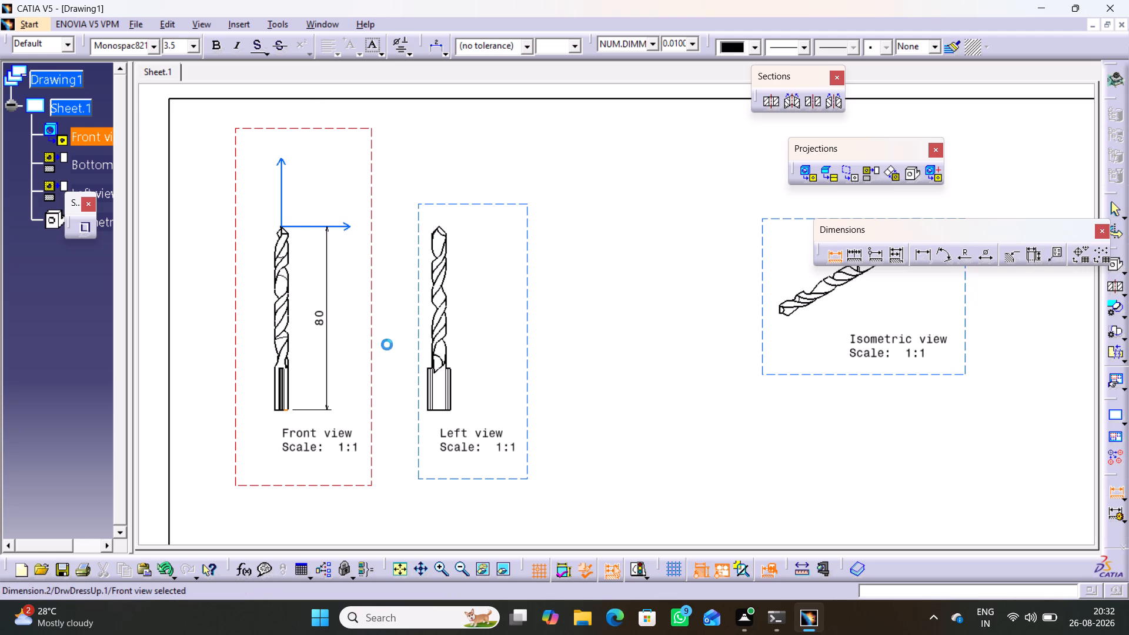
Dimension the shank's length in the front view, placed between the drill and the overall length dimension.
left_click(830, 252)
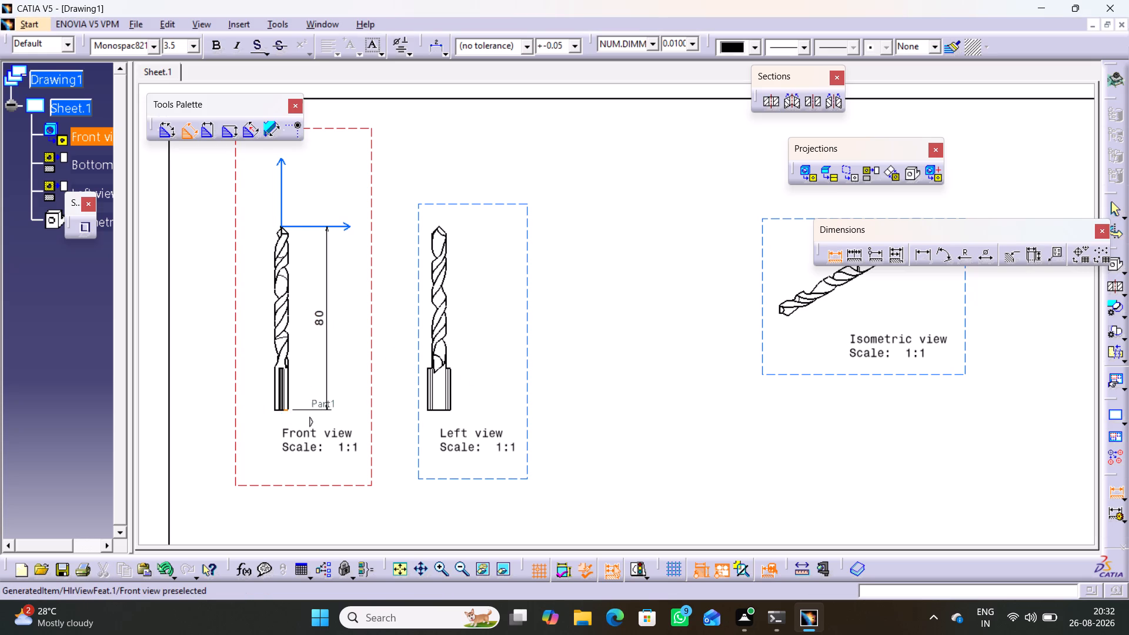
left_click(287, 410)
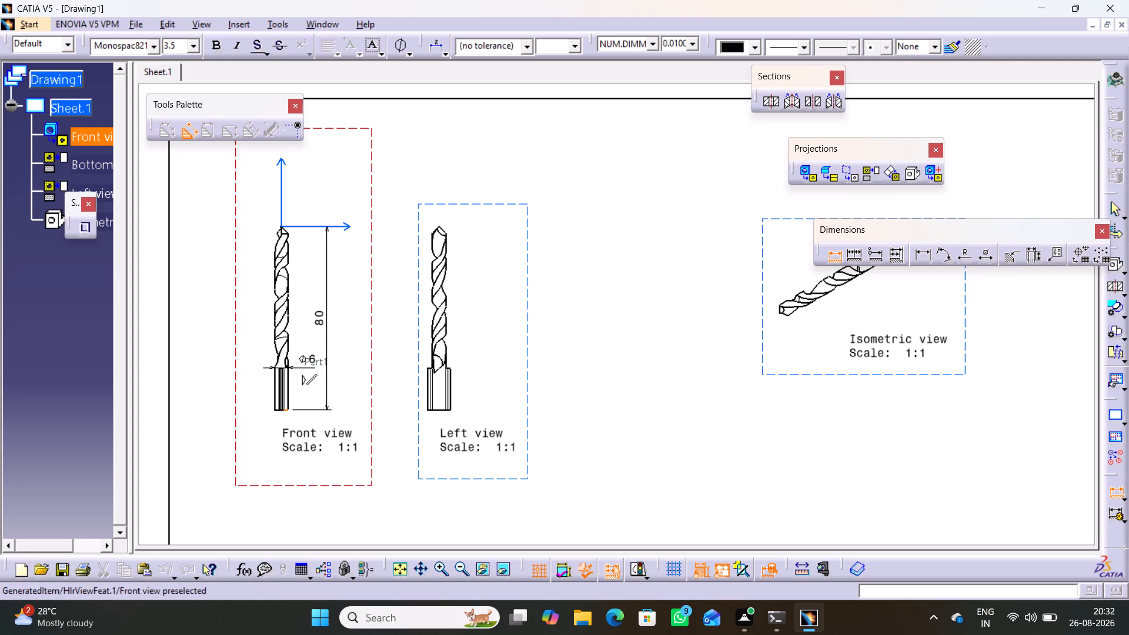
left_click(280, 367)
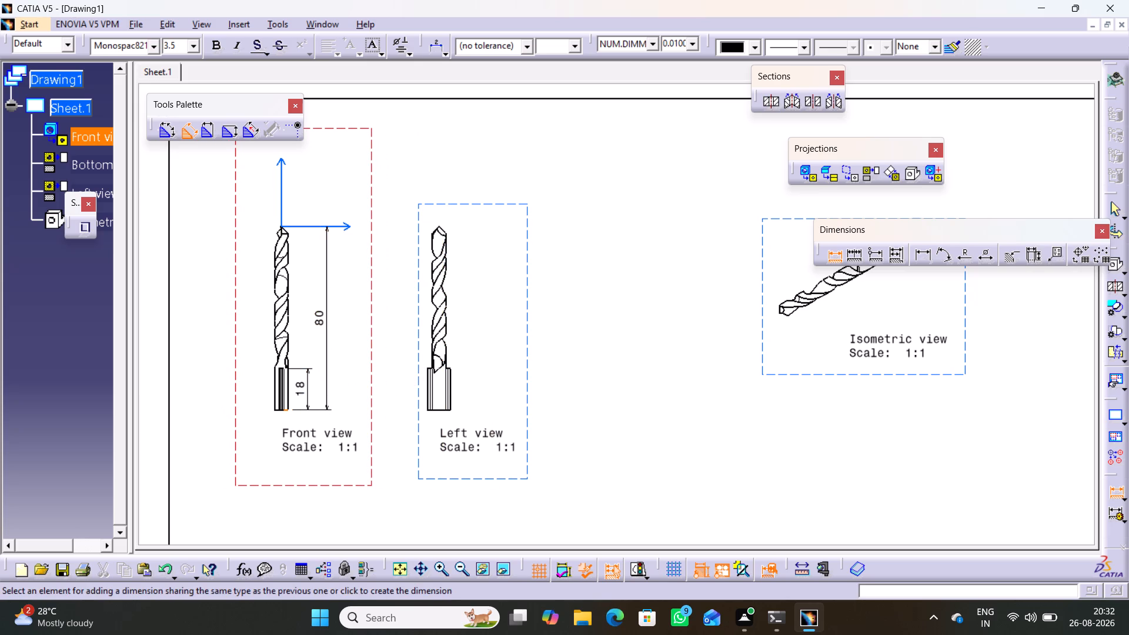
left_click(307, 378)
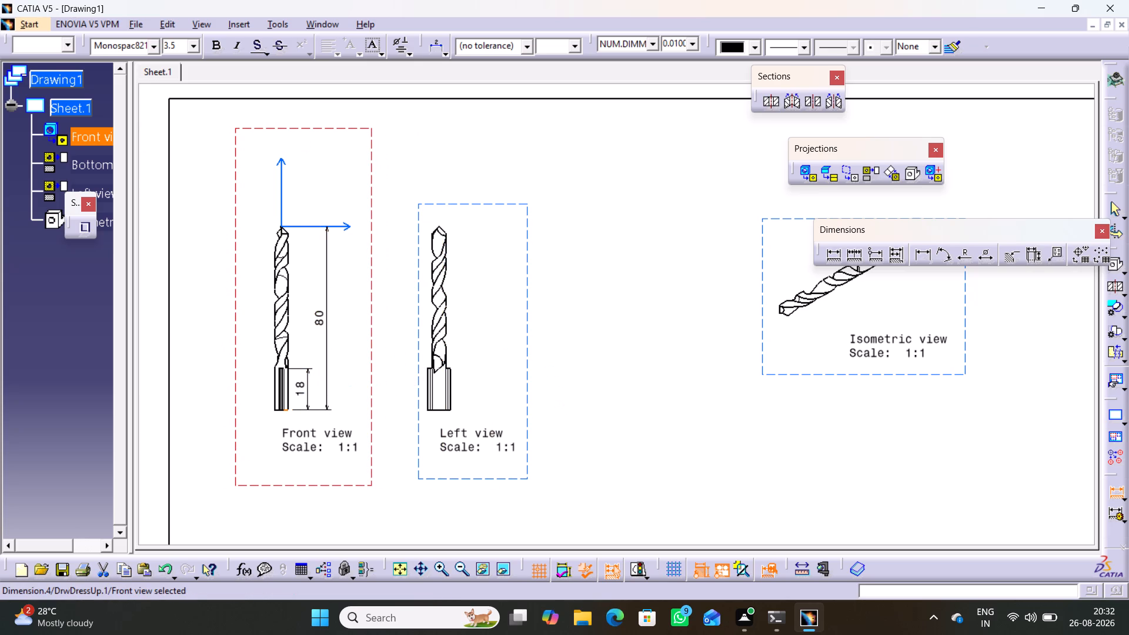
Dimension the width of the narrow tabs in the bottom view, placed just above the profile.
middle_click_drag(559, 469, 579, 310)
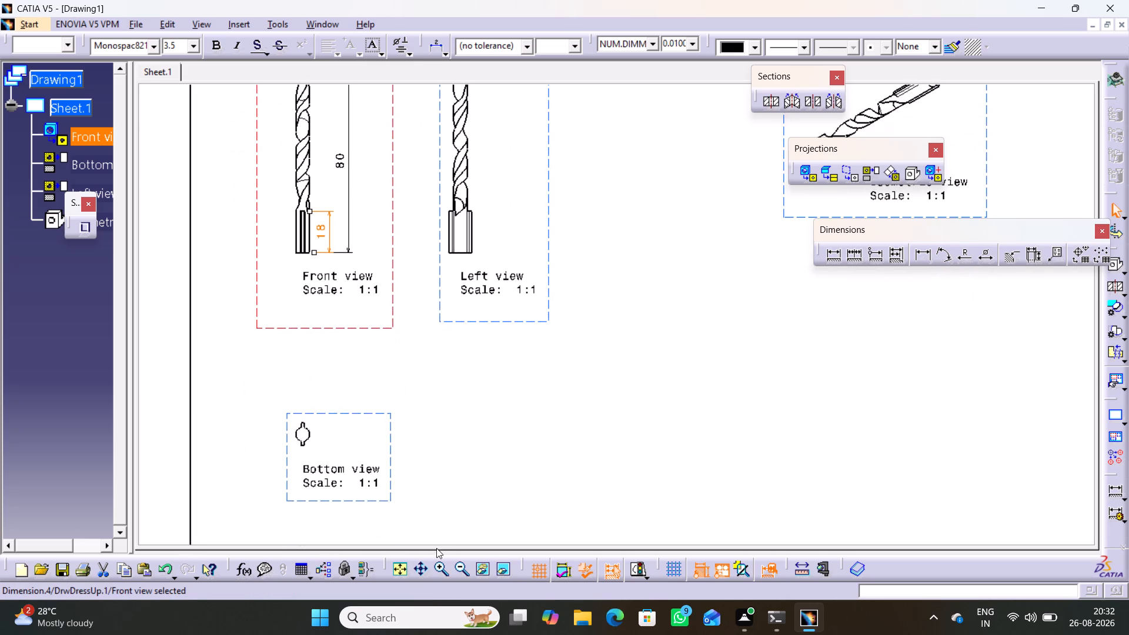
middle_click_drag(436, 540, 443, 505)
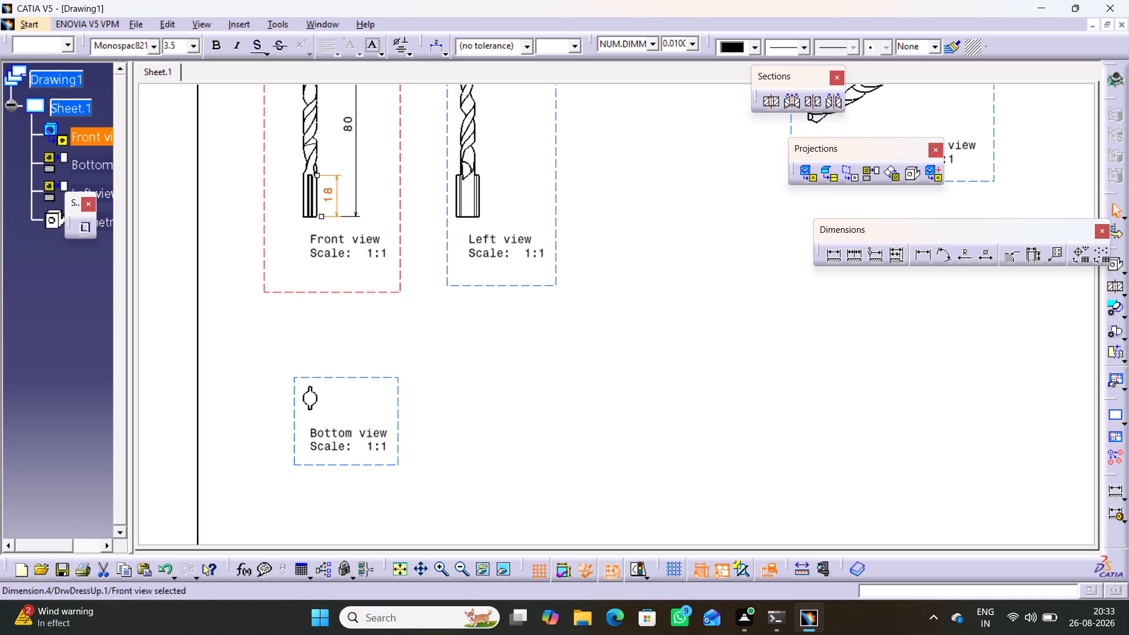
double_click(832, 255)
middle_click_drag(439, 488, 440, 425)
right_click(439, 488)
middle_click_drag(318, 442, 647, 388)
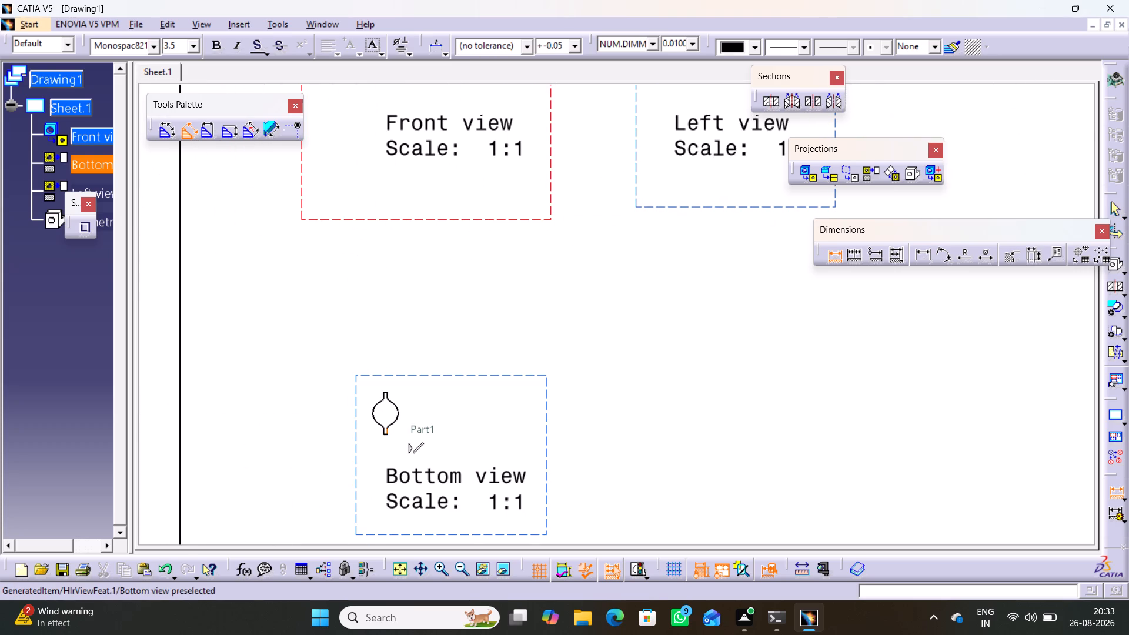
middle_click_drag(395, 454, 396, 425)
right_click(395, 454)
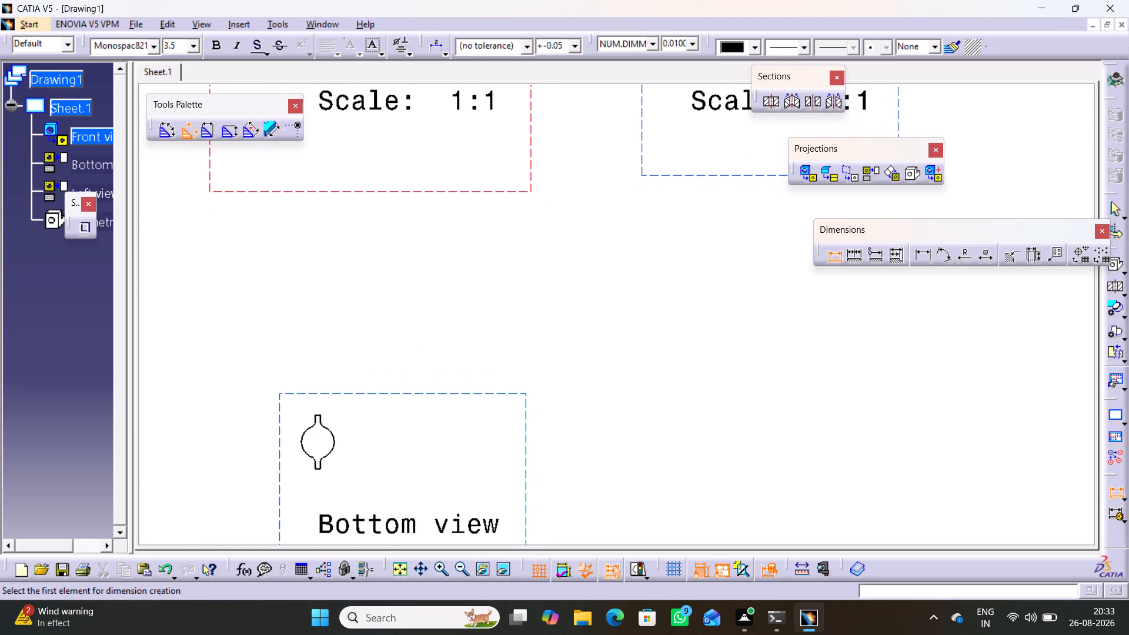
left_click(316, 470)
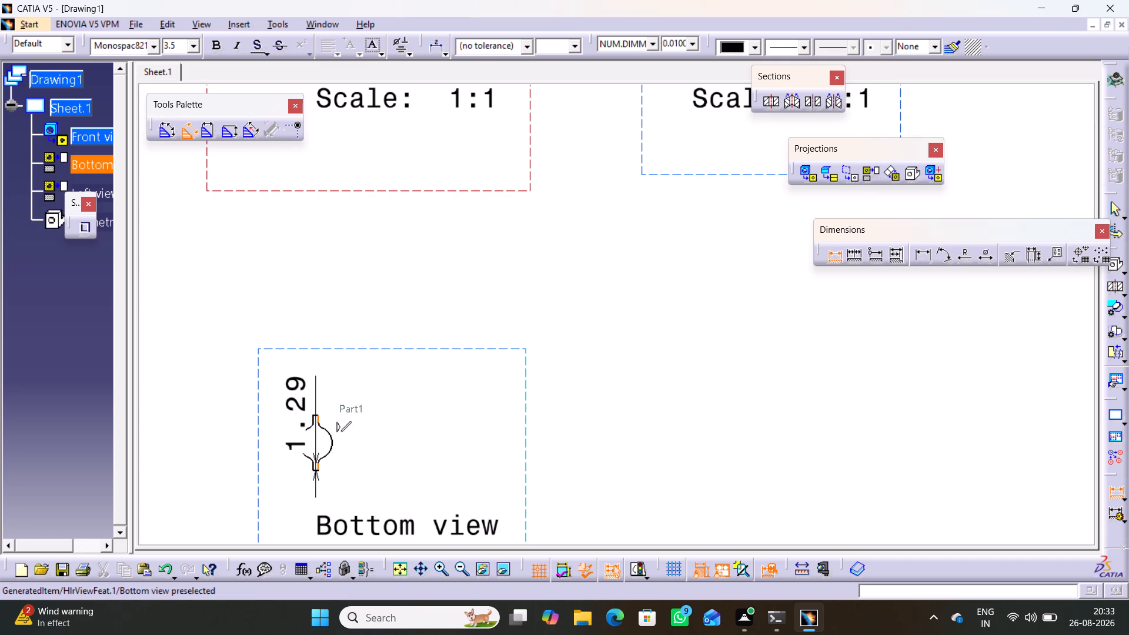
left_click(316, 413)
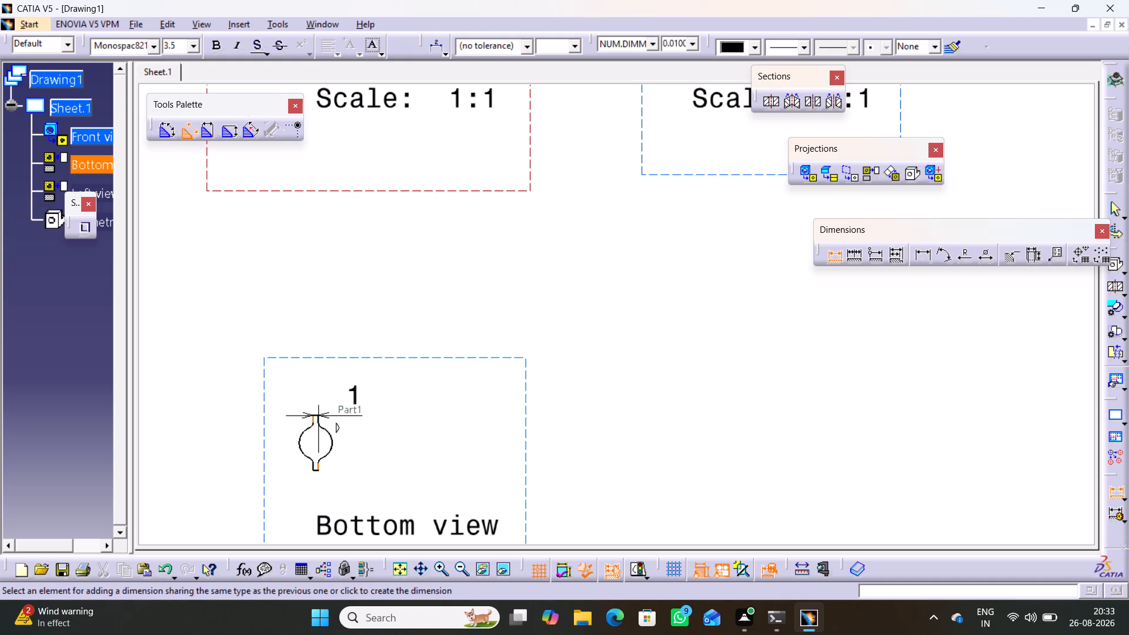
left_click(338, 395)
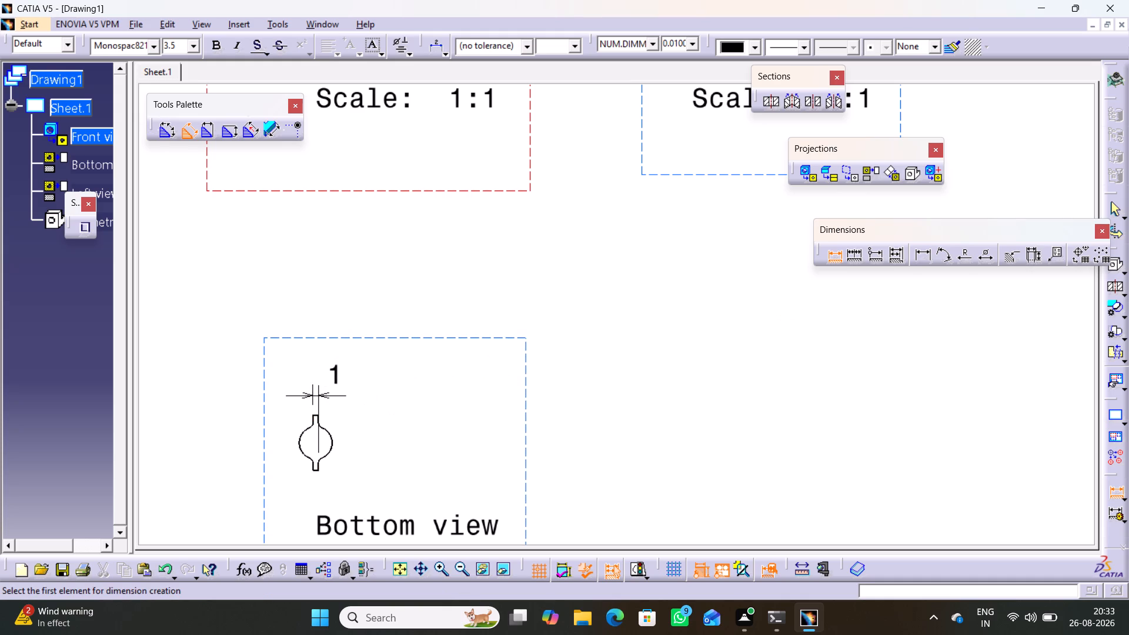
Dimension the overall height of the bottom view's profile between the two tab ends, placed beside the profile.
left_click(834, 257)
left_click(846, 315)
left_click(922, 257)
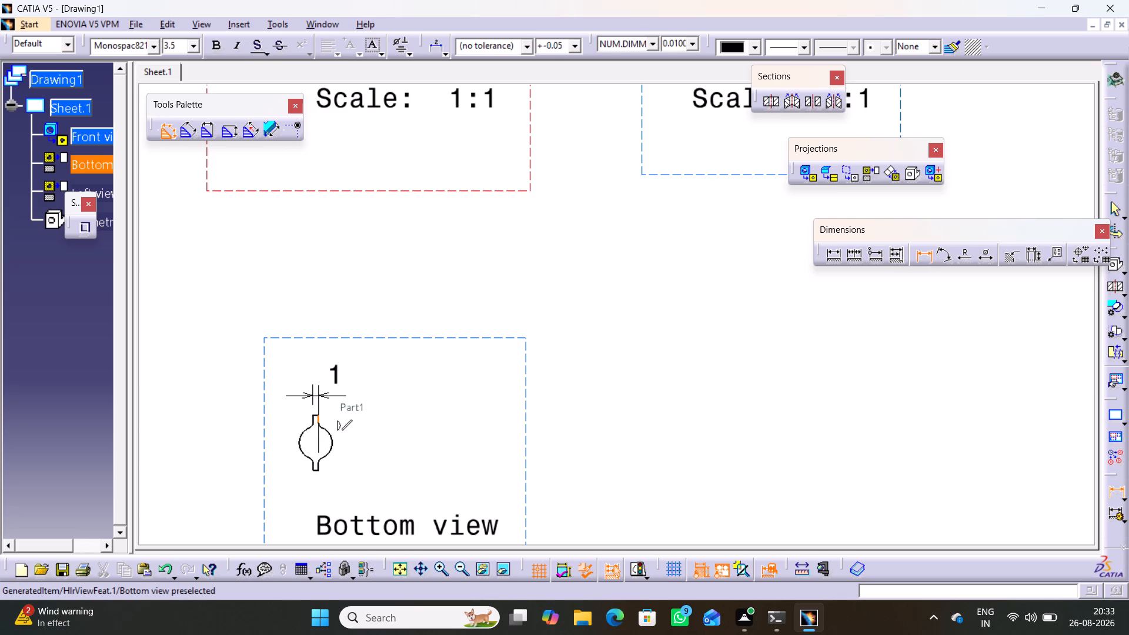
middle_click_drag(334, 419, 343, 383)
right_click(334, 419)
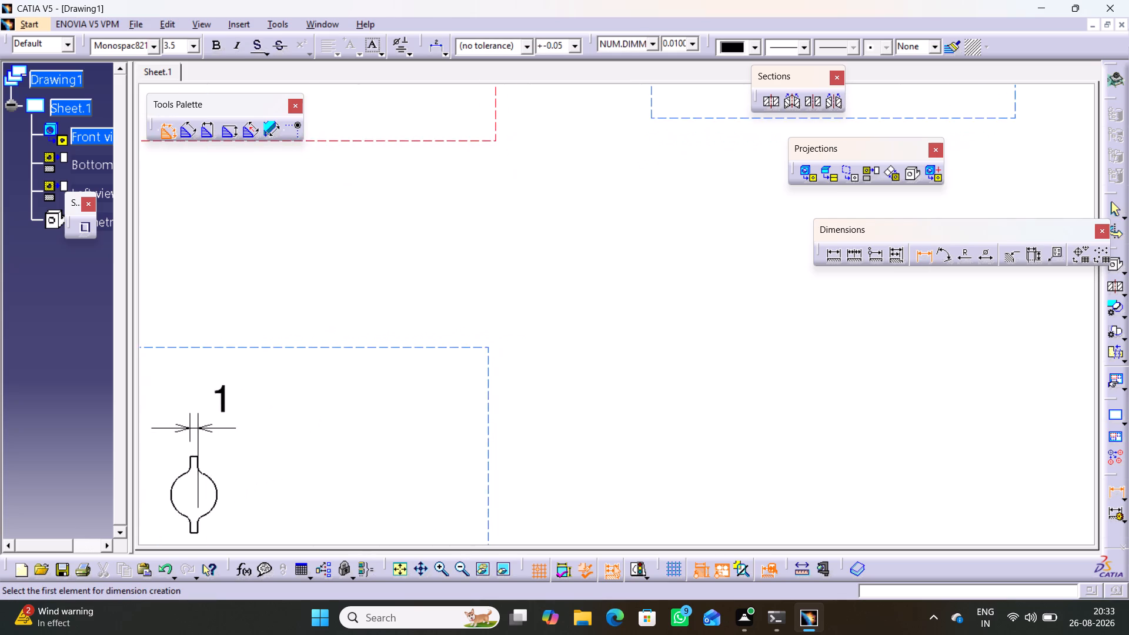
middle_click_drag(297, 462, 425, 403)
middle_click_drag(364, 425, 366, 389)
right_click_drag(366, 425, 366, 399)
middle_click_drag(331, 448, 490, 384)
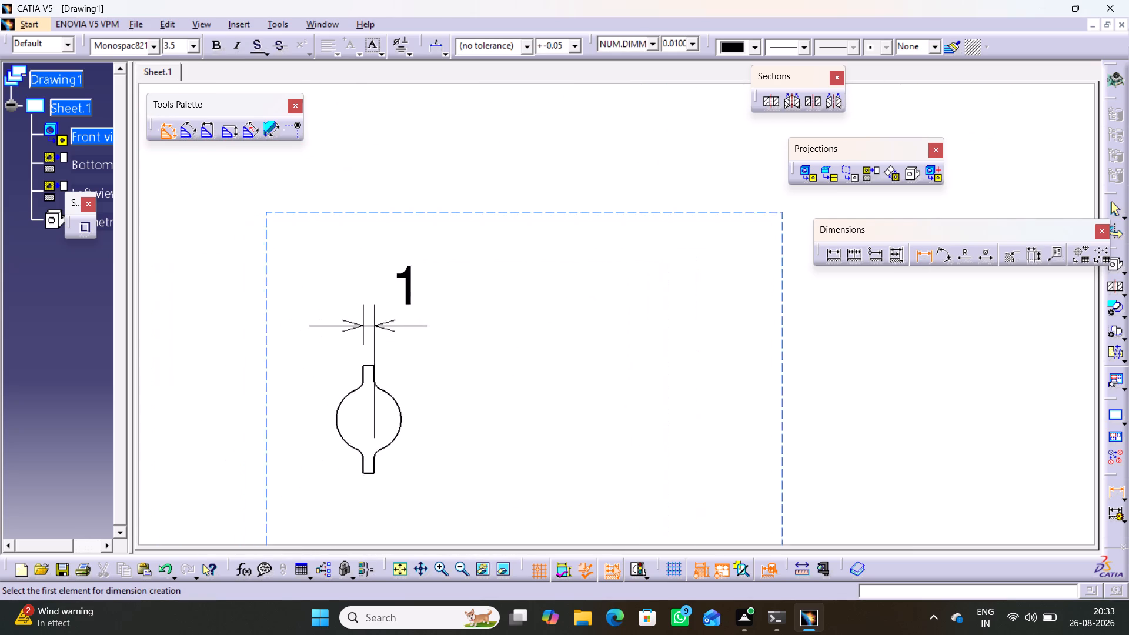
middle_click_drag(490, 384, 496, 383)
left_click(374, 362)
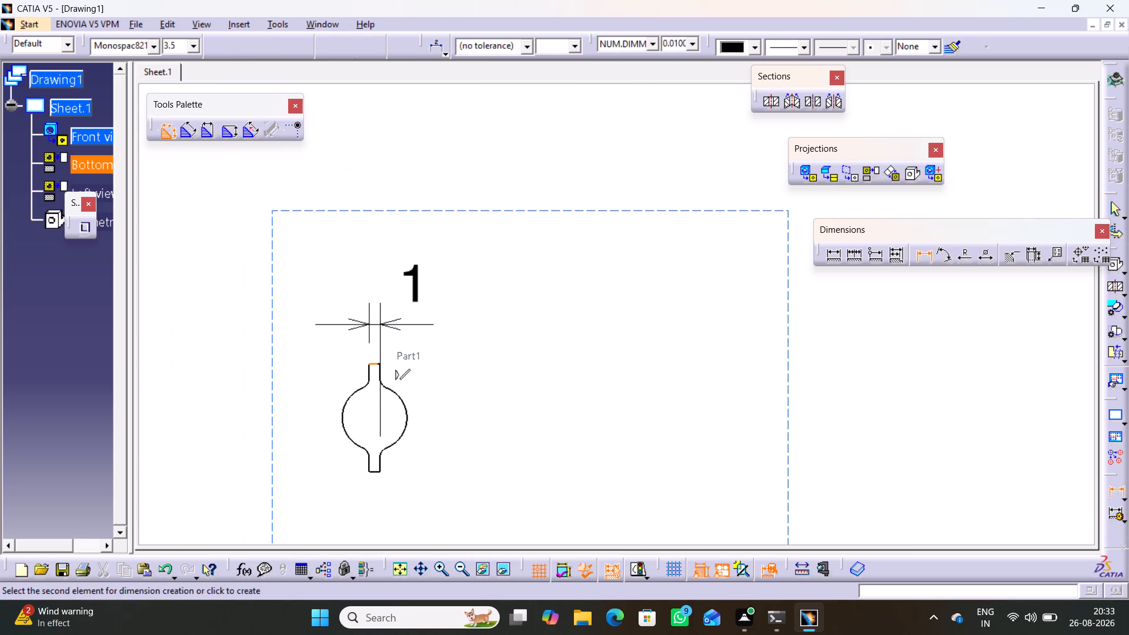
left_click(376, 472)
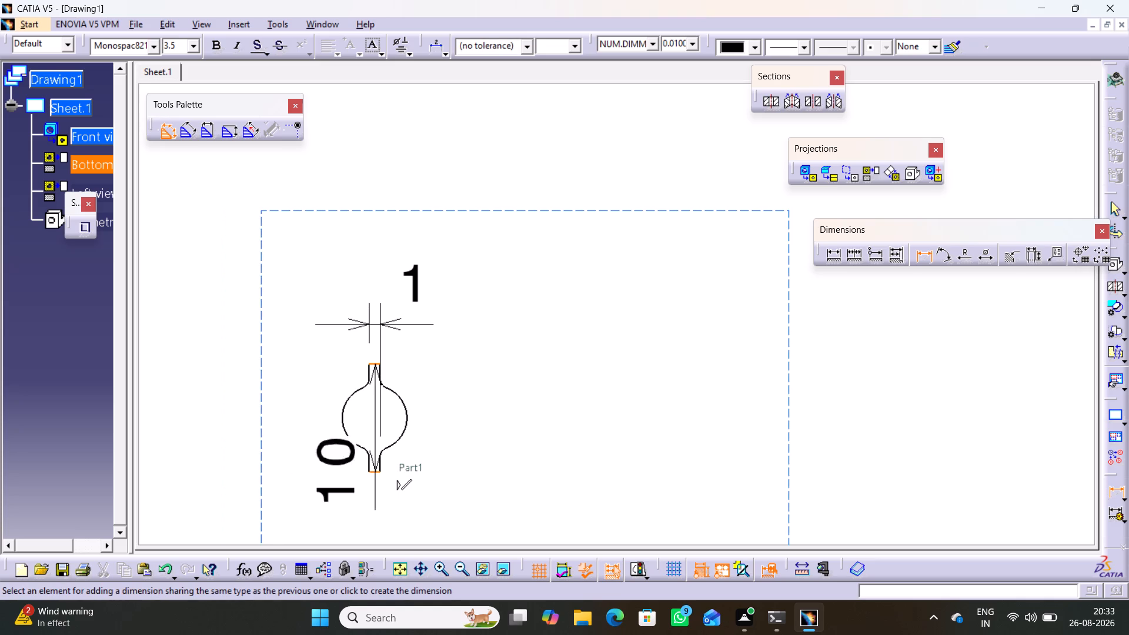
left_click(497, 413)
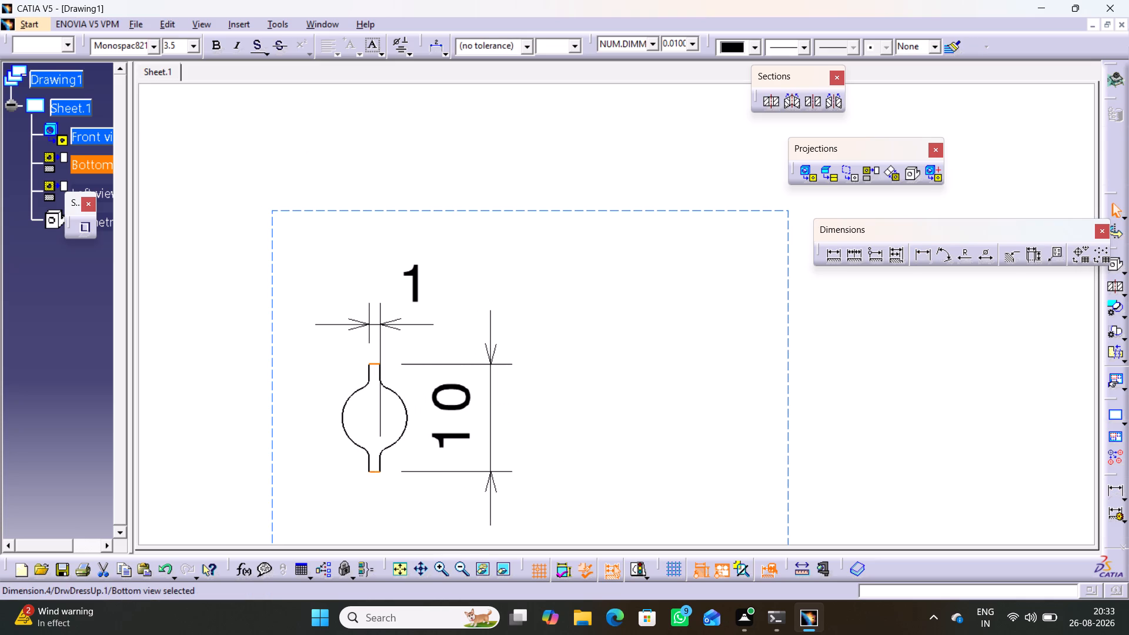
Add a radius dimension to the fillet at the base of the lower tab in the bottom view, placed outside the profile.
left_click(969, 256)
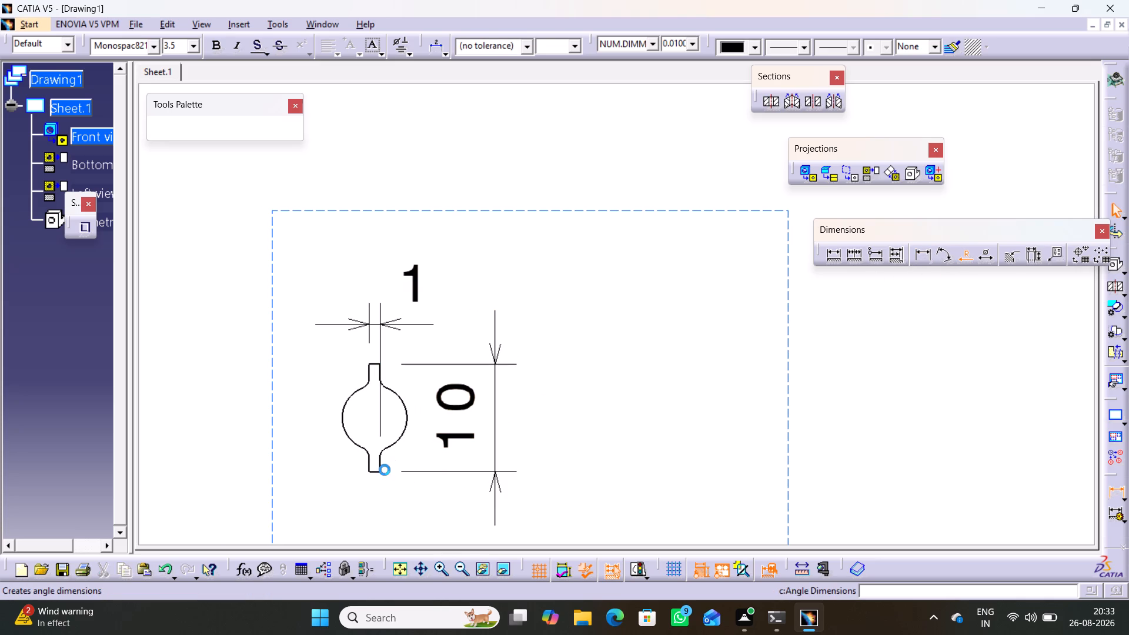
left_click(367, 455)
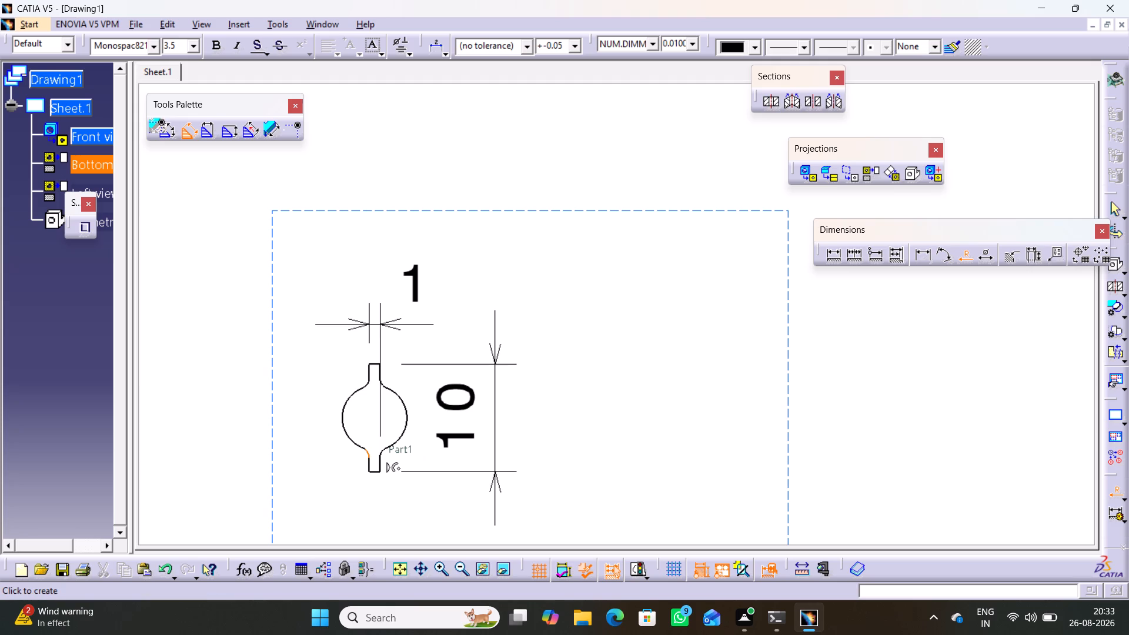
left_click(329, 471)
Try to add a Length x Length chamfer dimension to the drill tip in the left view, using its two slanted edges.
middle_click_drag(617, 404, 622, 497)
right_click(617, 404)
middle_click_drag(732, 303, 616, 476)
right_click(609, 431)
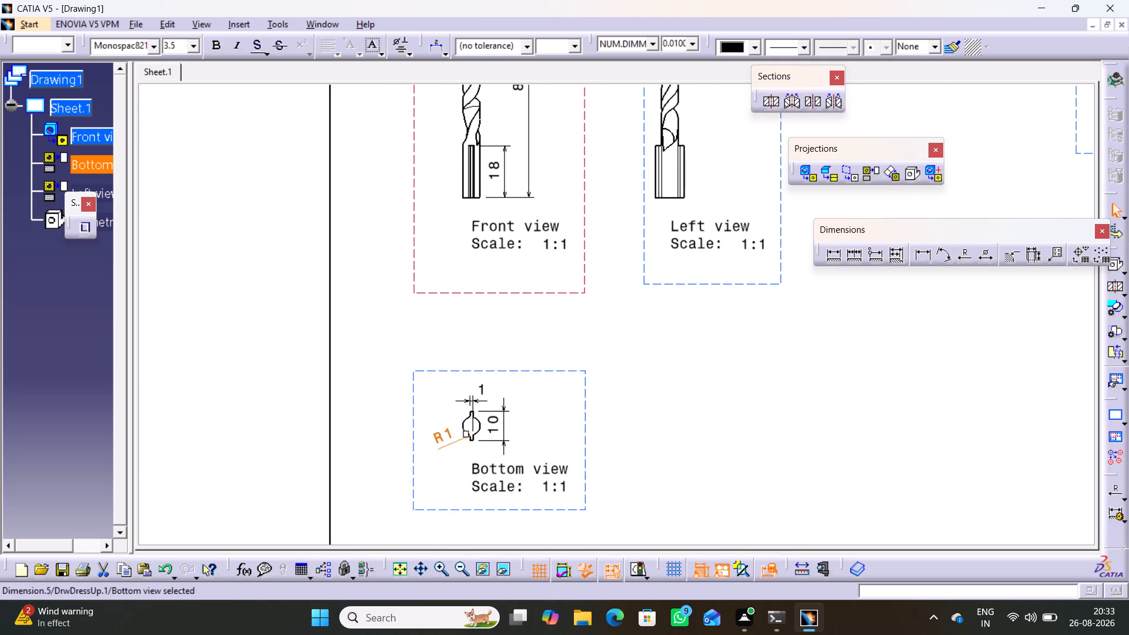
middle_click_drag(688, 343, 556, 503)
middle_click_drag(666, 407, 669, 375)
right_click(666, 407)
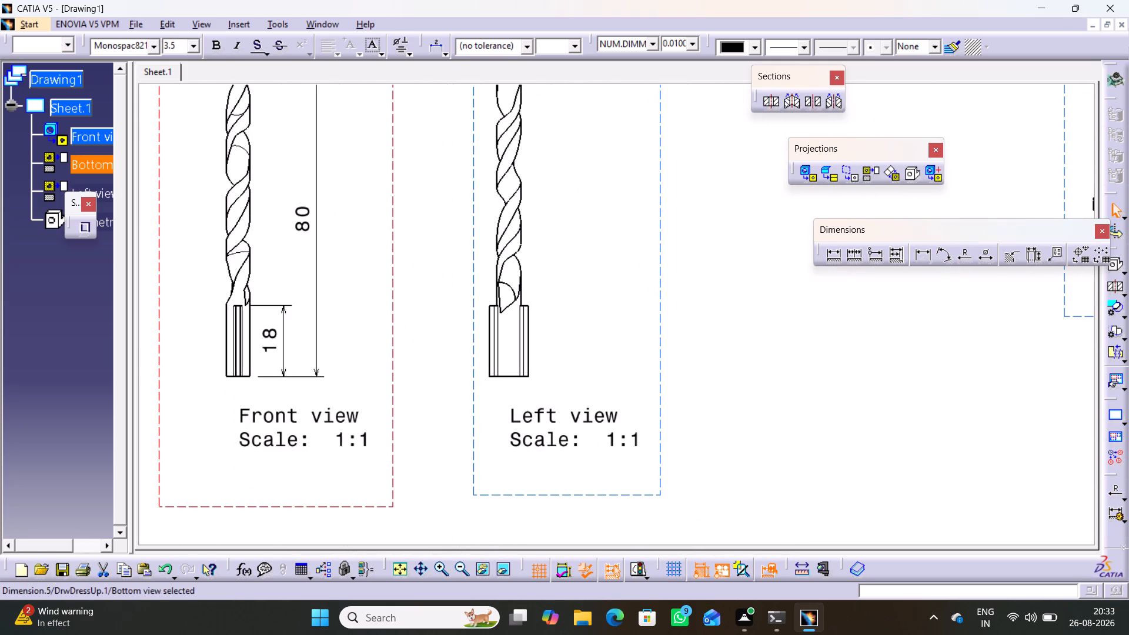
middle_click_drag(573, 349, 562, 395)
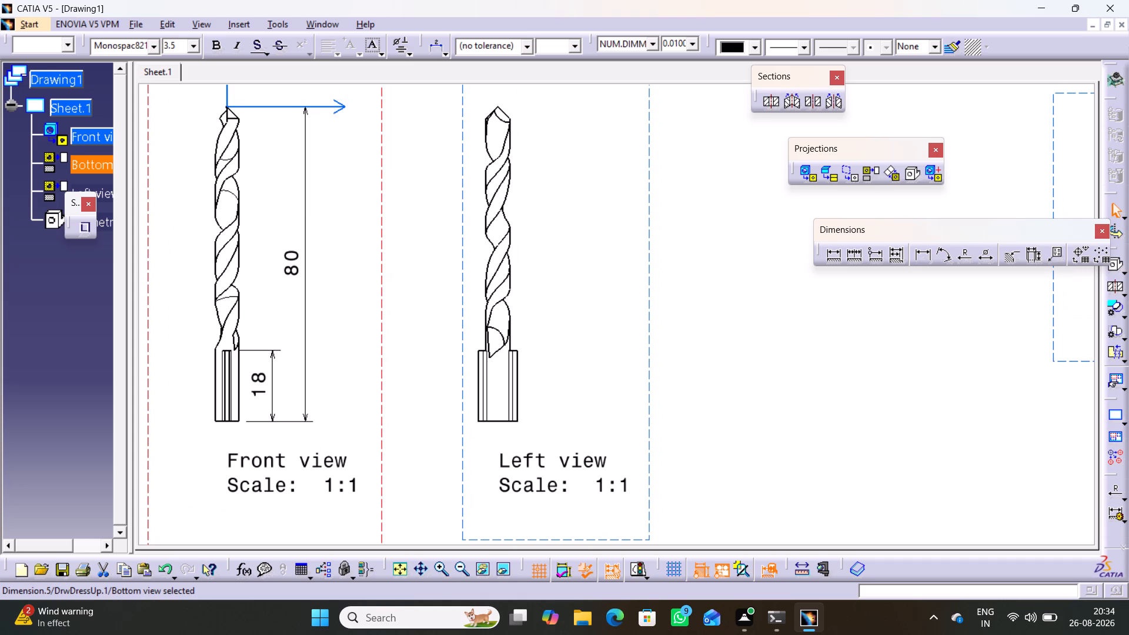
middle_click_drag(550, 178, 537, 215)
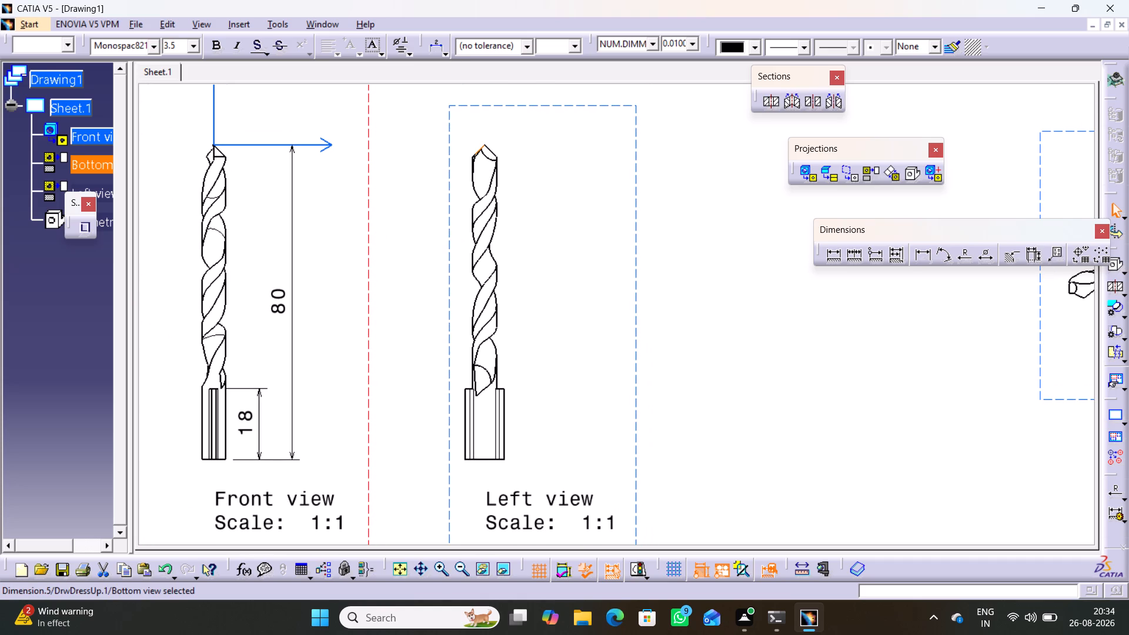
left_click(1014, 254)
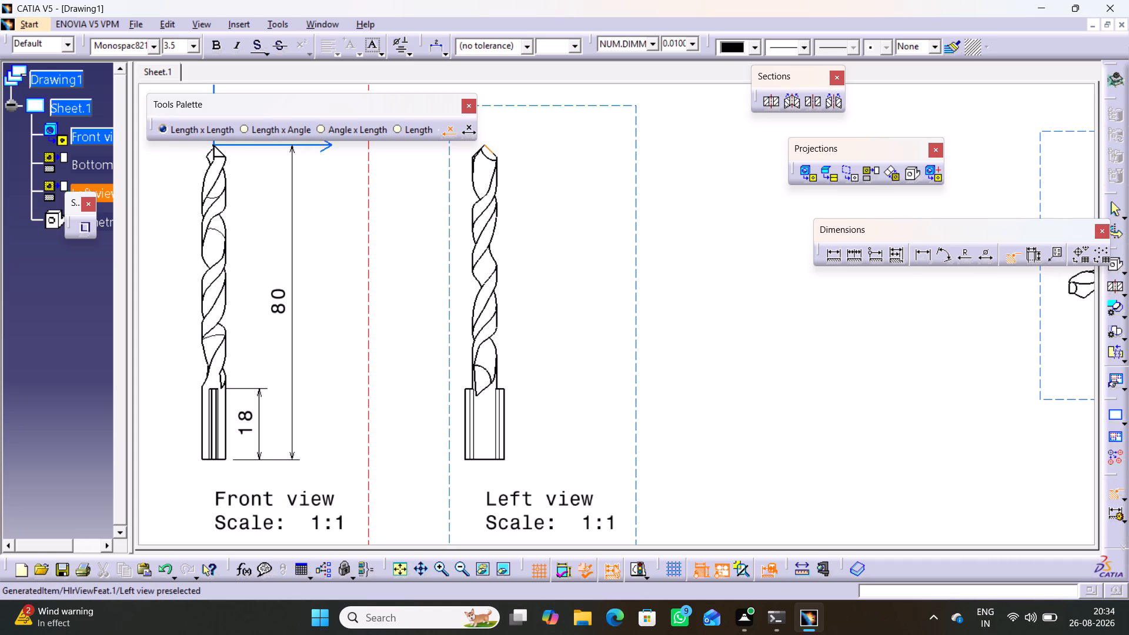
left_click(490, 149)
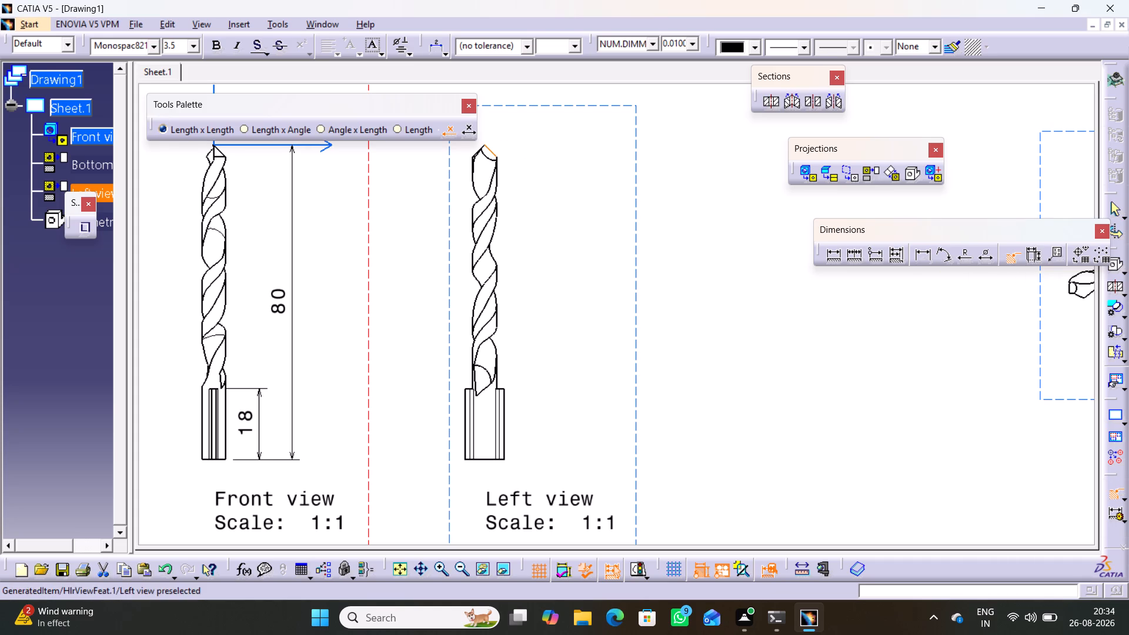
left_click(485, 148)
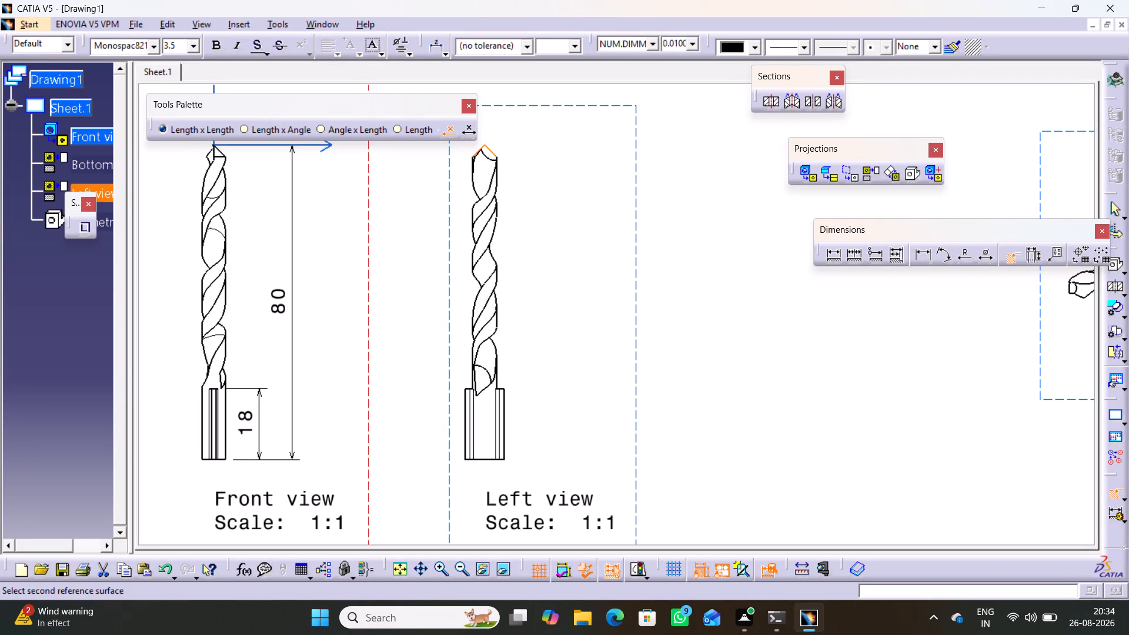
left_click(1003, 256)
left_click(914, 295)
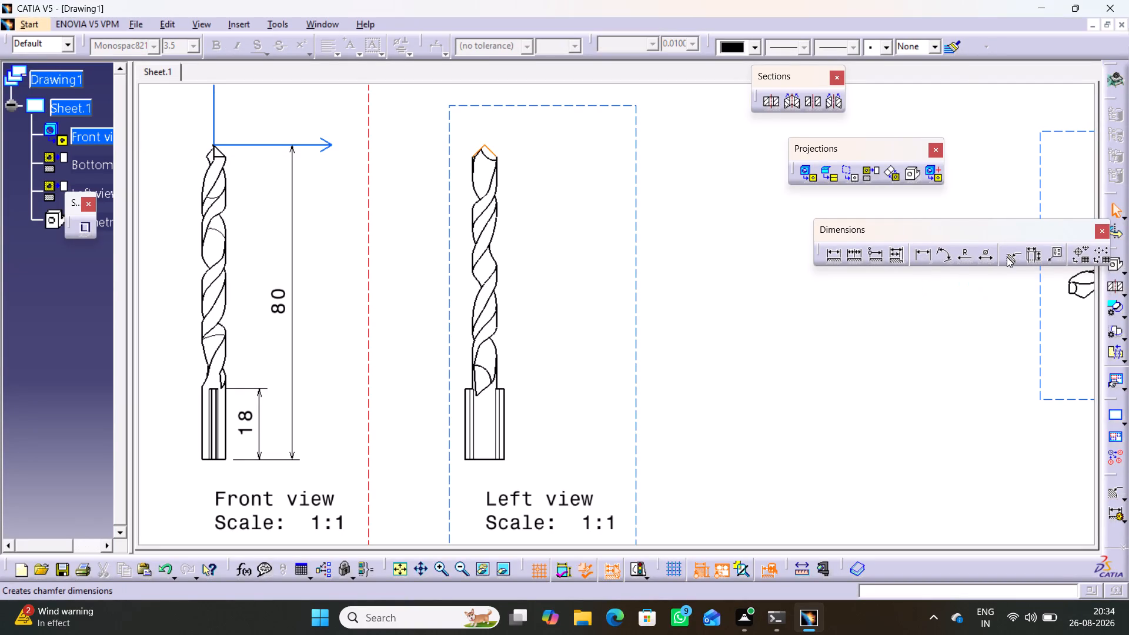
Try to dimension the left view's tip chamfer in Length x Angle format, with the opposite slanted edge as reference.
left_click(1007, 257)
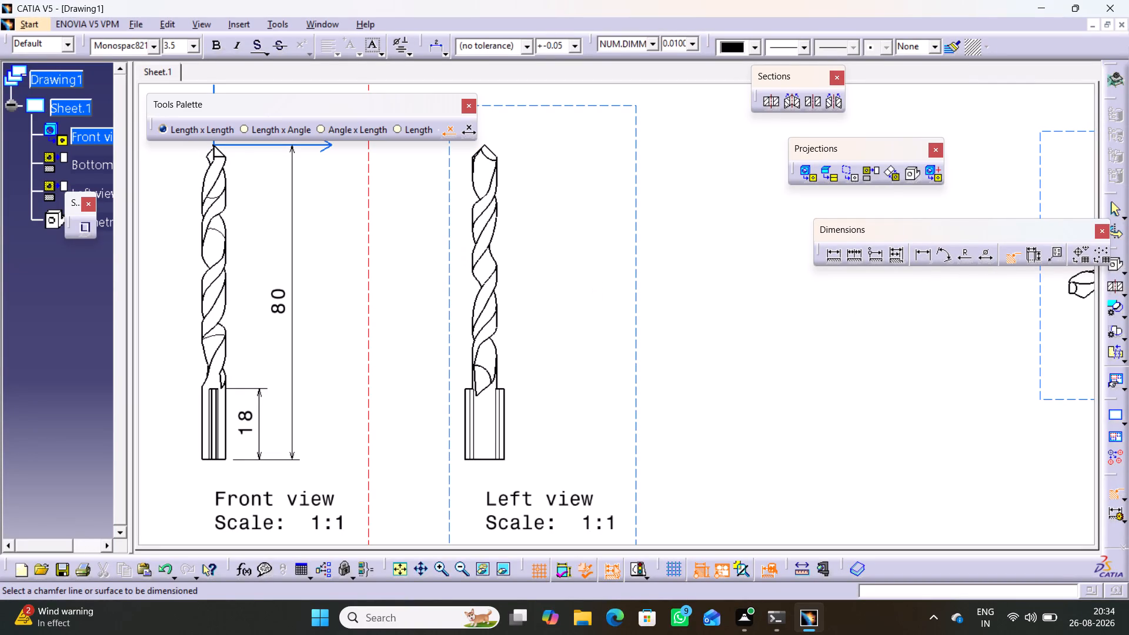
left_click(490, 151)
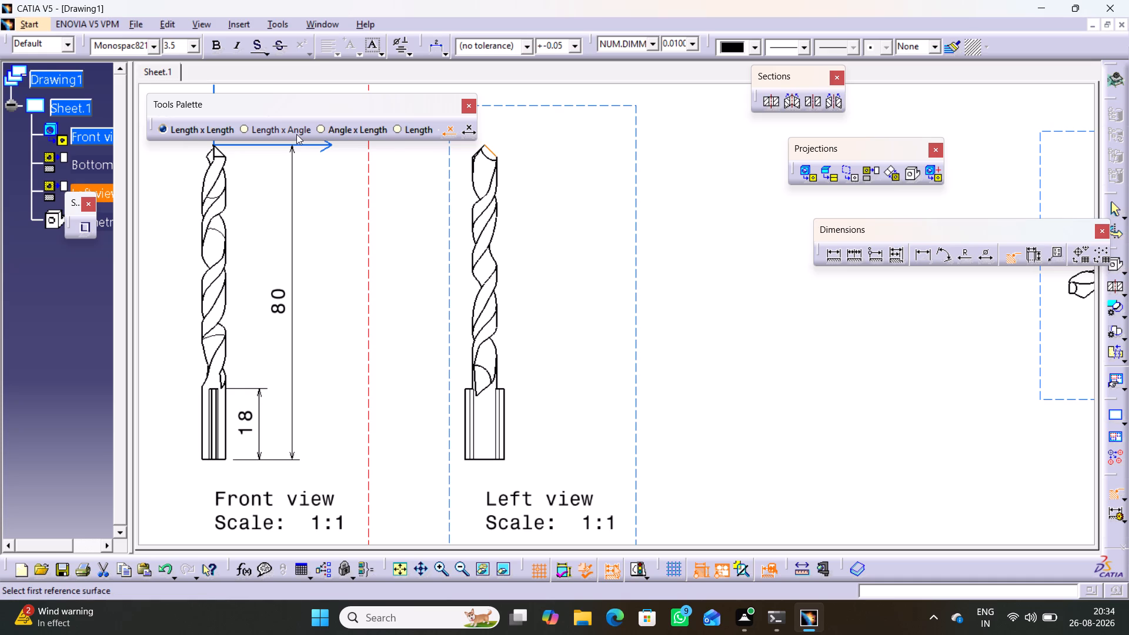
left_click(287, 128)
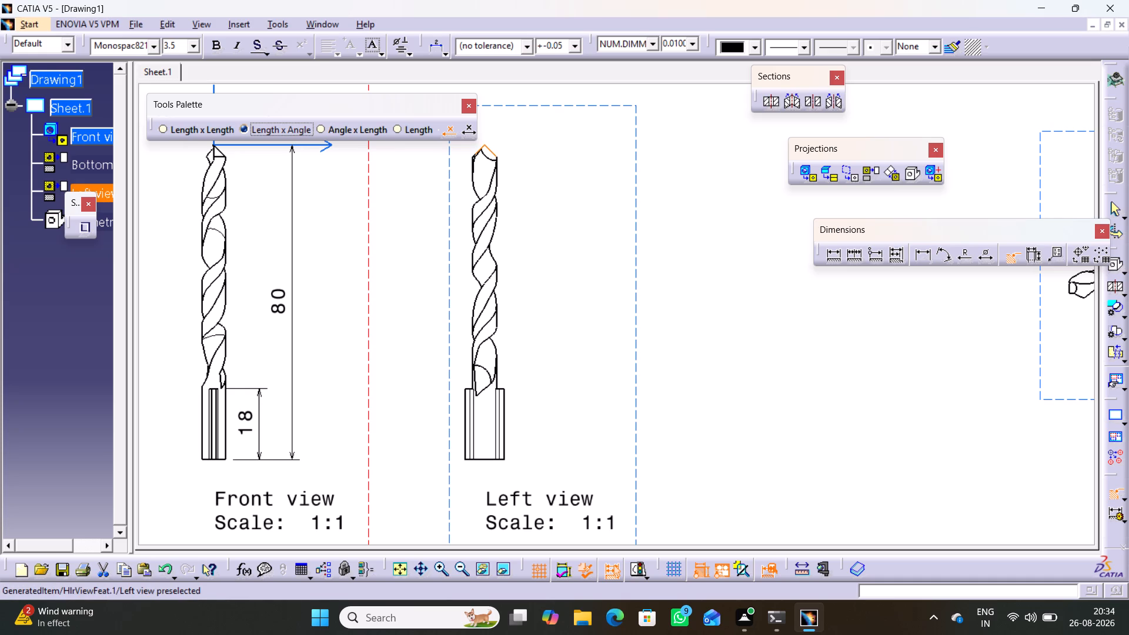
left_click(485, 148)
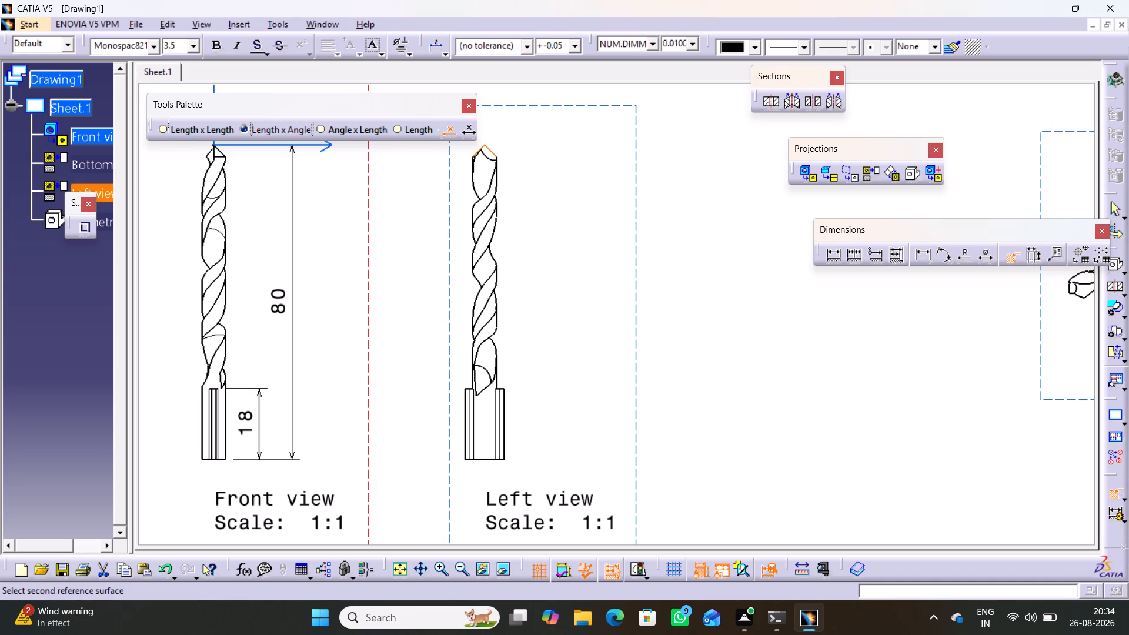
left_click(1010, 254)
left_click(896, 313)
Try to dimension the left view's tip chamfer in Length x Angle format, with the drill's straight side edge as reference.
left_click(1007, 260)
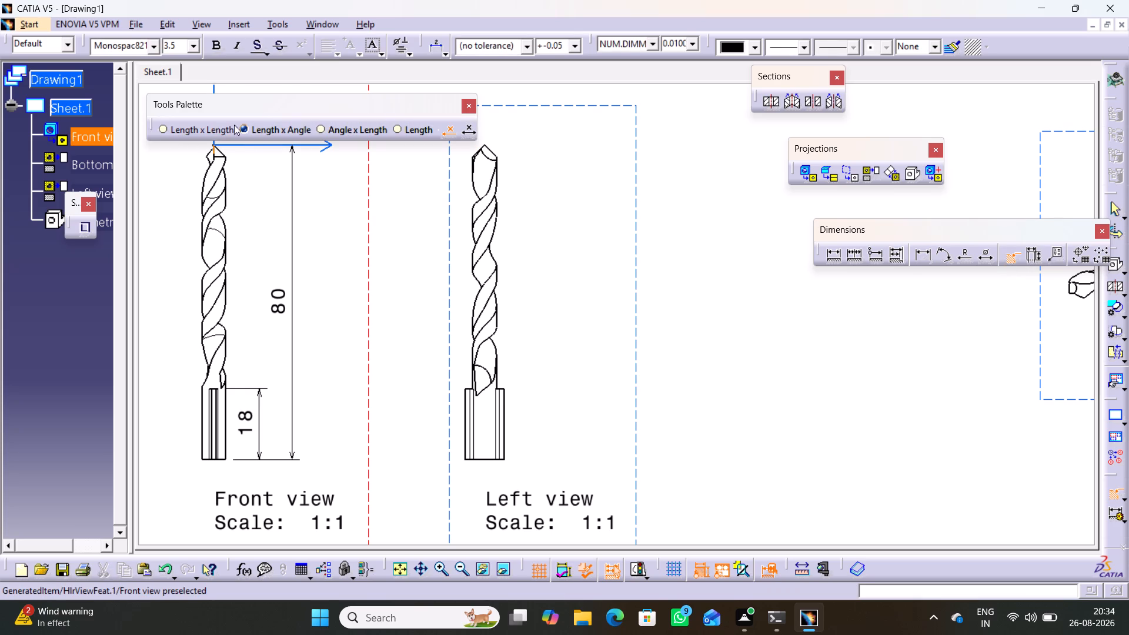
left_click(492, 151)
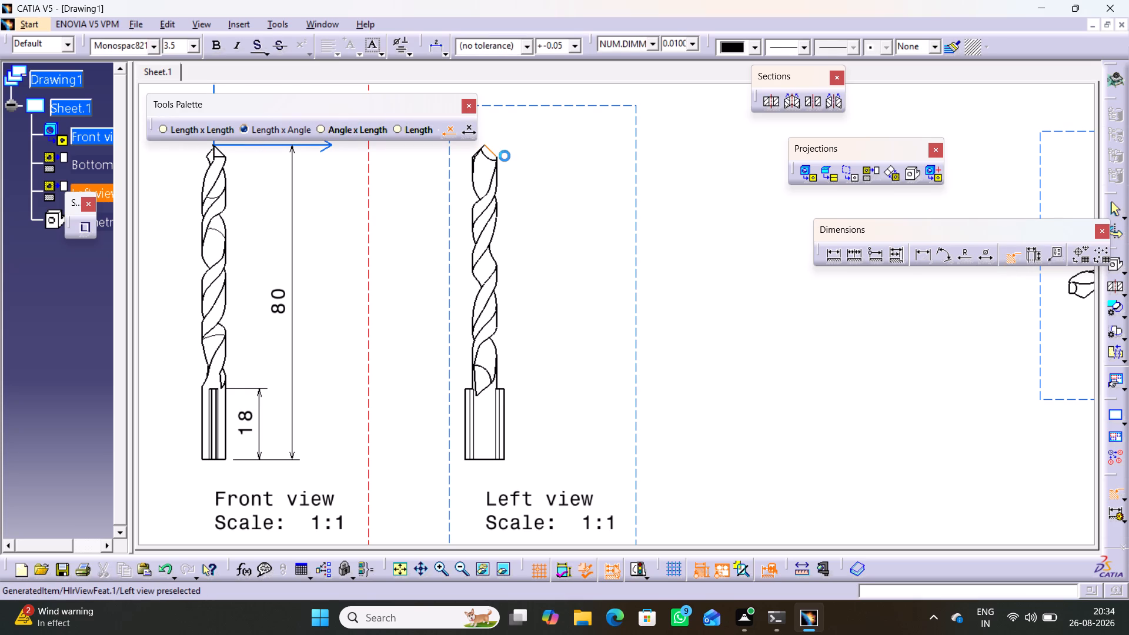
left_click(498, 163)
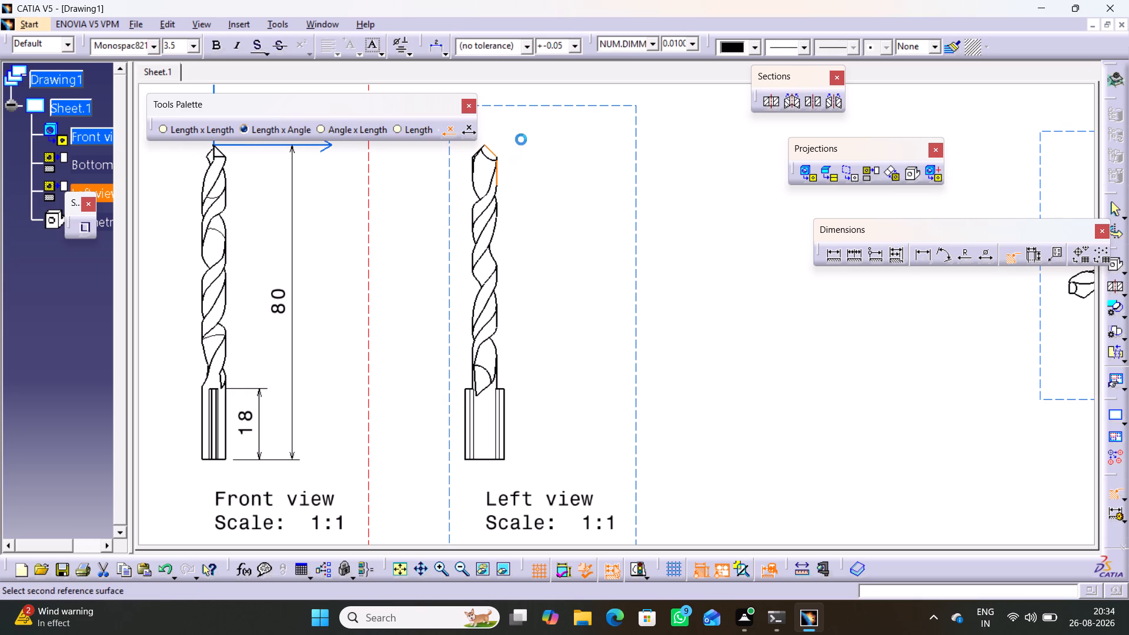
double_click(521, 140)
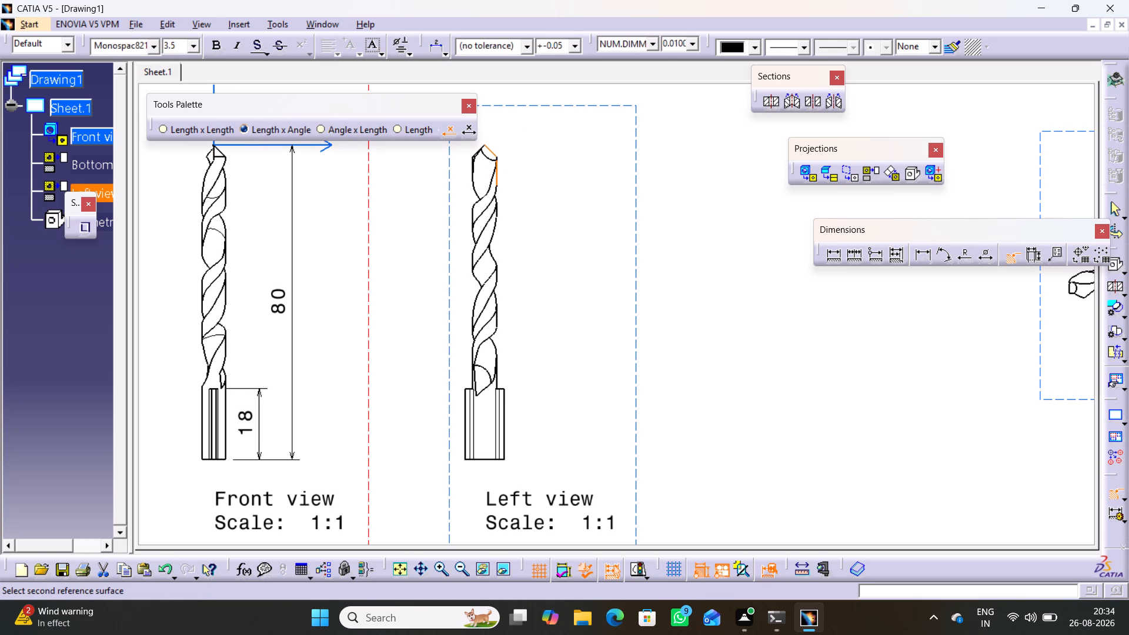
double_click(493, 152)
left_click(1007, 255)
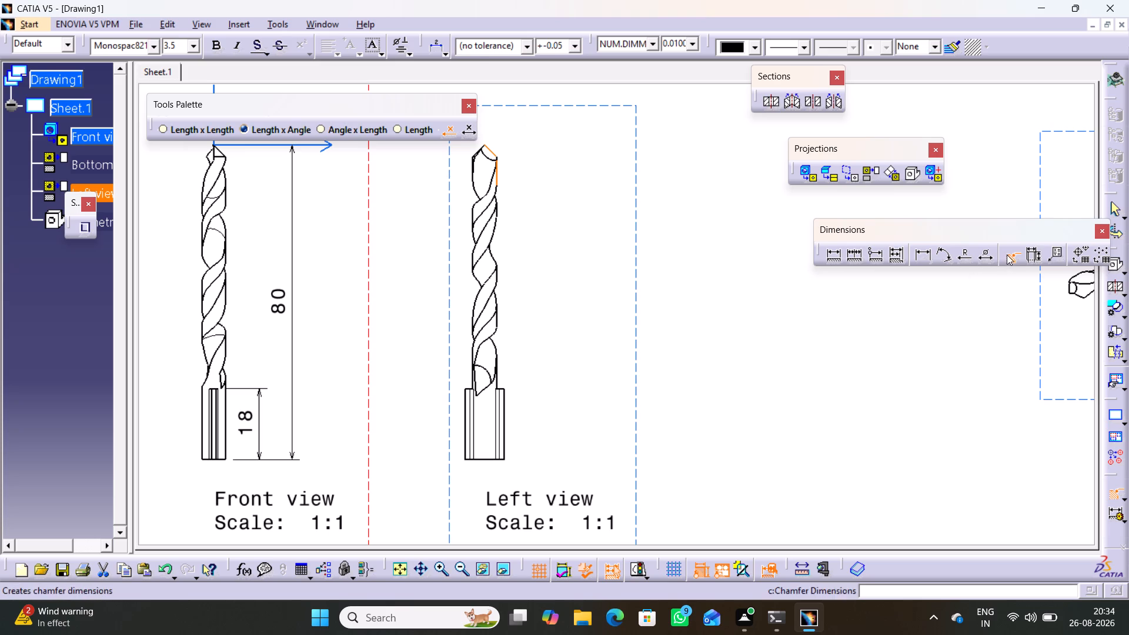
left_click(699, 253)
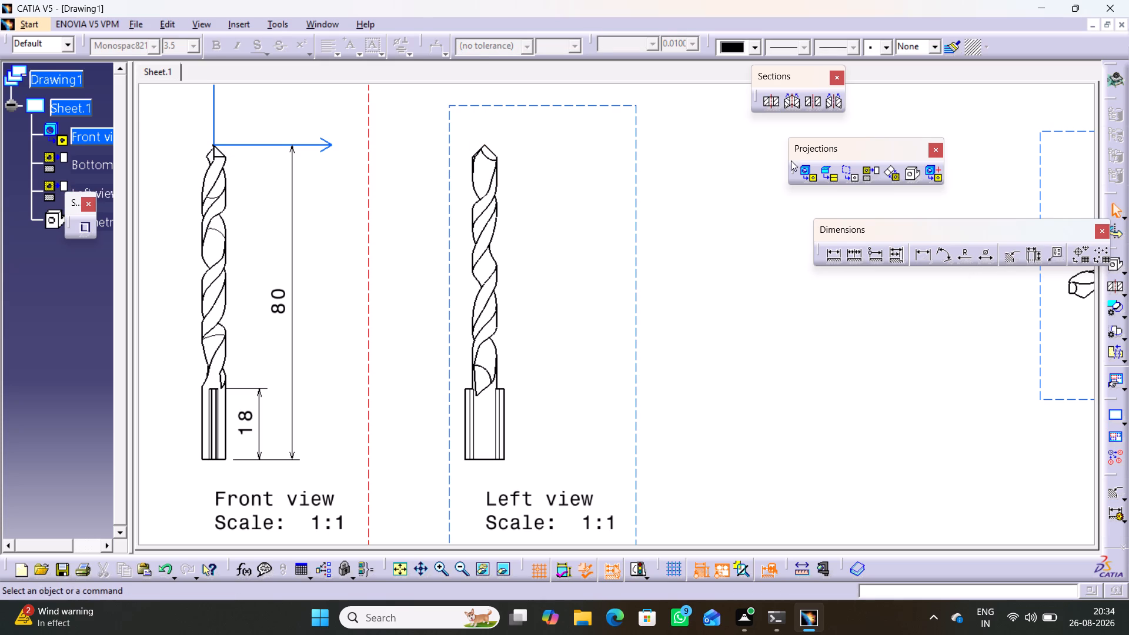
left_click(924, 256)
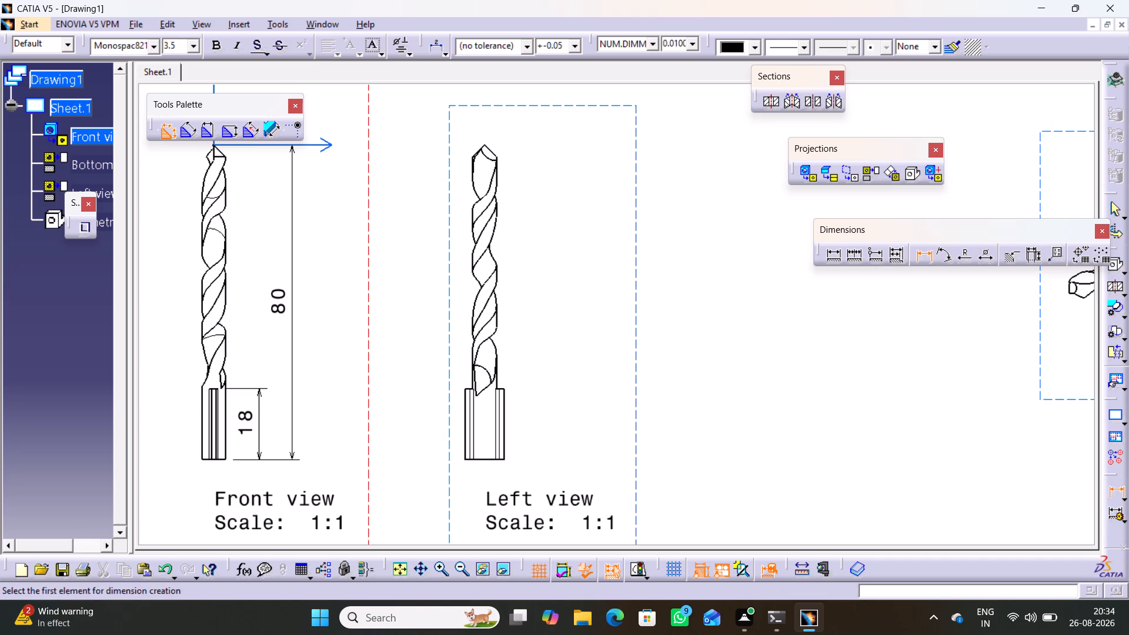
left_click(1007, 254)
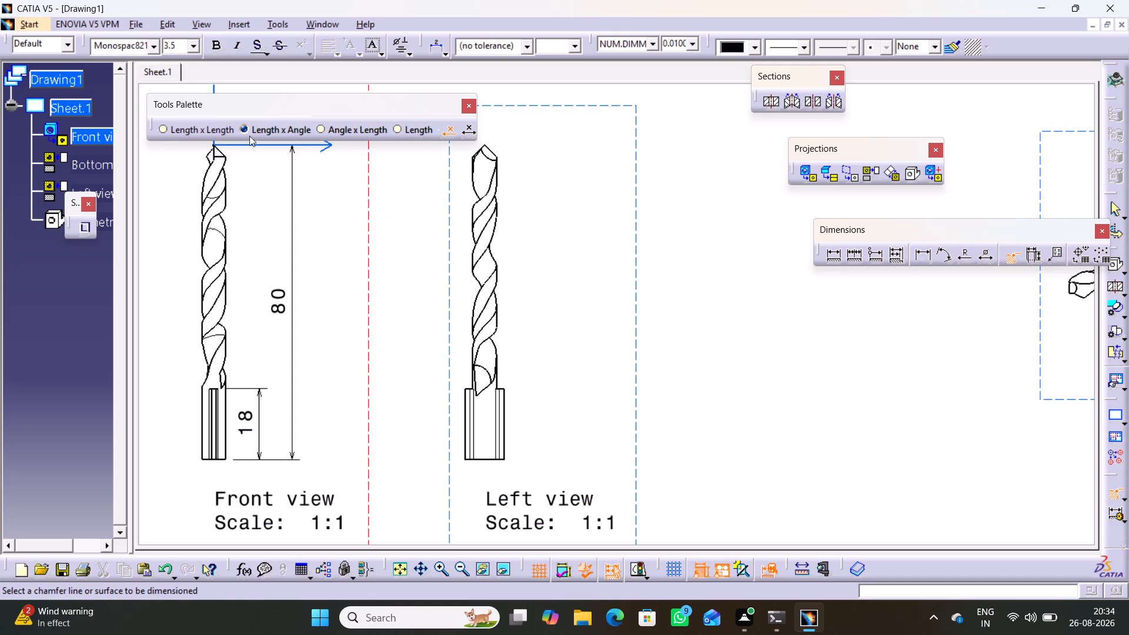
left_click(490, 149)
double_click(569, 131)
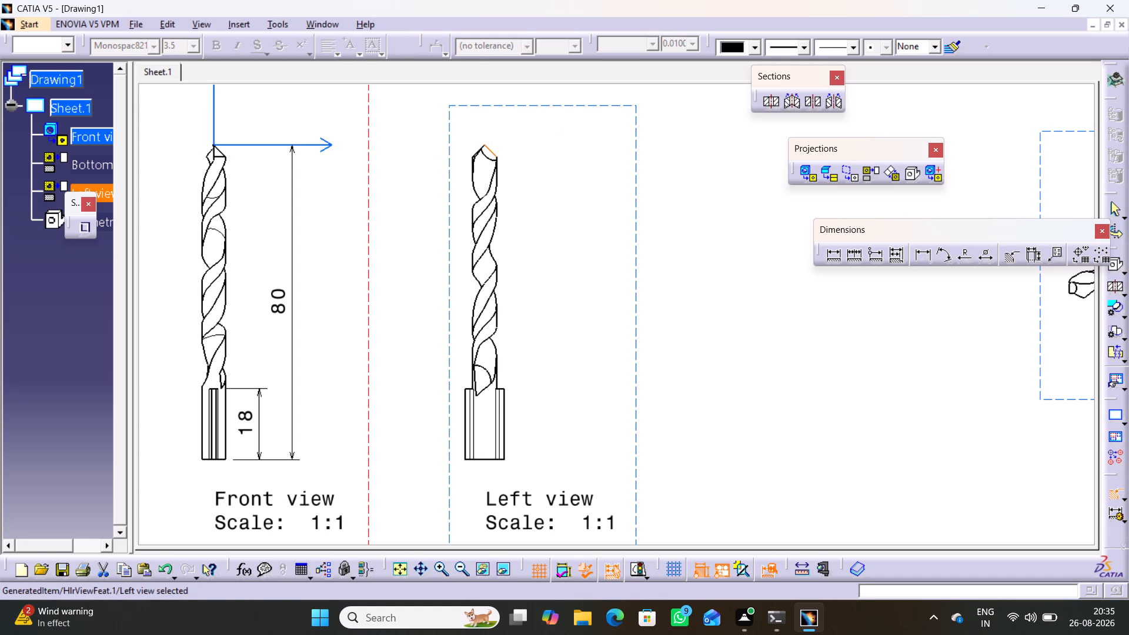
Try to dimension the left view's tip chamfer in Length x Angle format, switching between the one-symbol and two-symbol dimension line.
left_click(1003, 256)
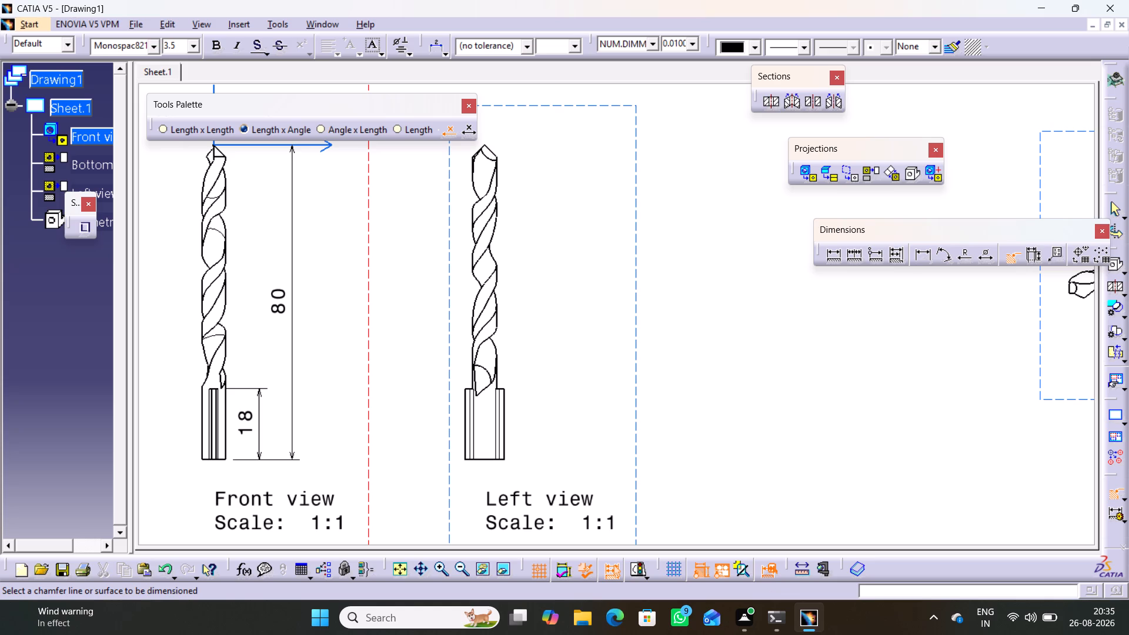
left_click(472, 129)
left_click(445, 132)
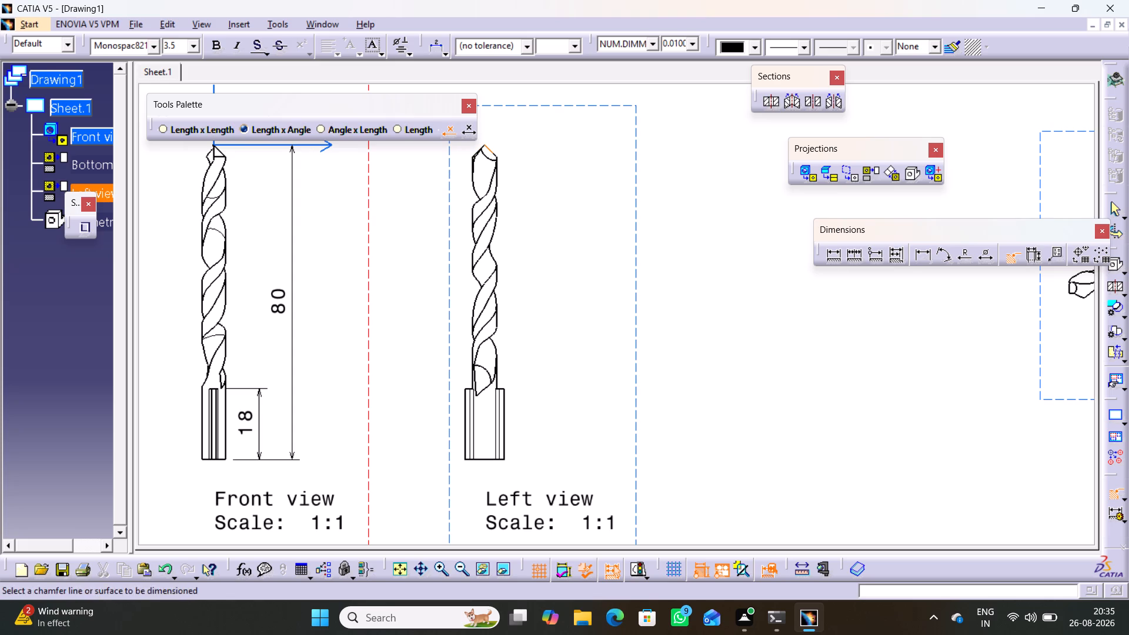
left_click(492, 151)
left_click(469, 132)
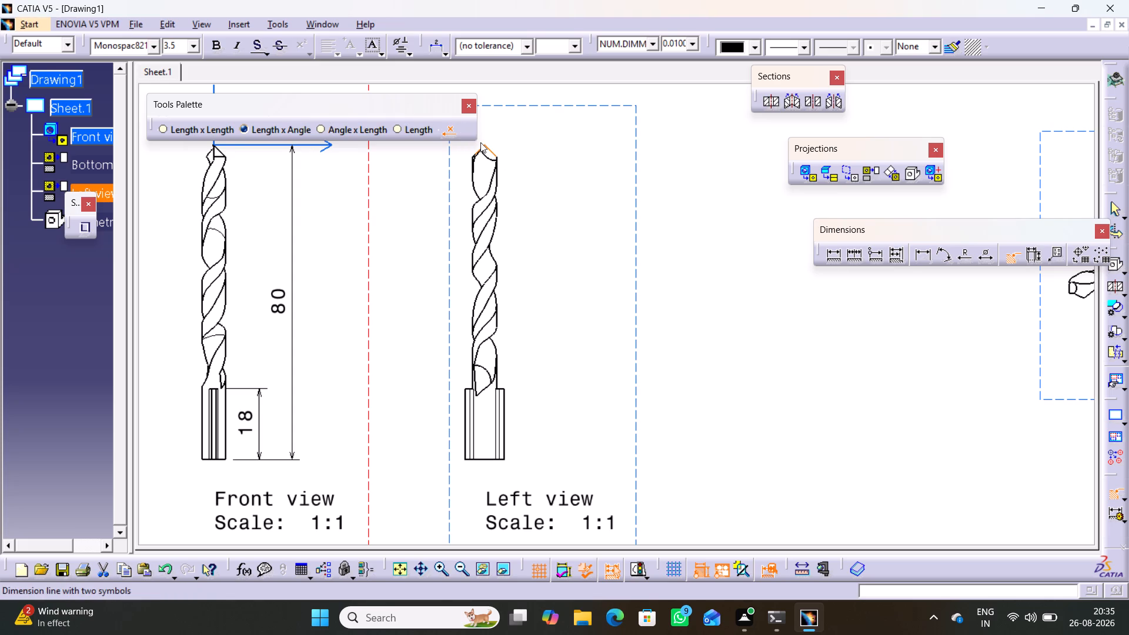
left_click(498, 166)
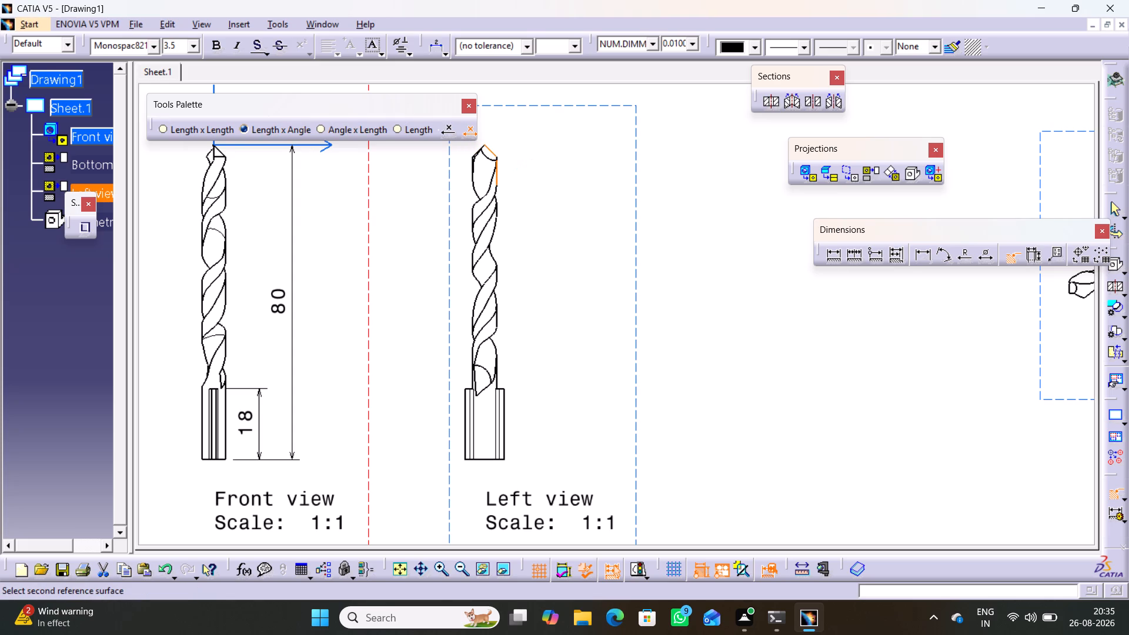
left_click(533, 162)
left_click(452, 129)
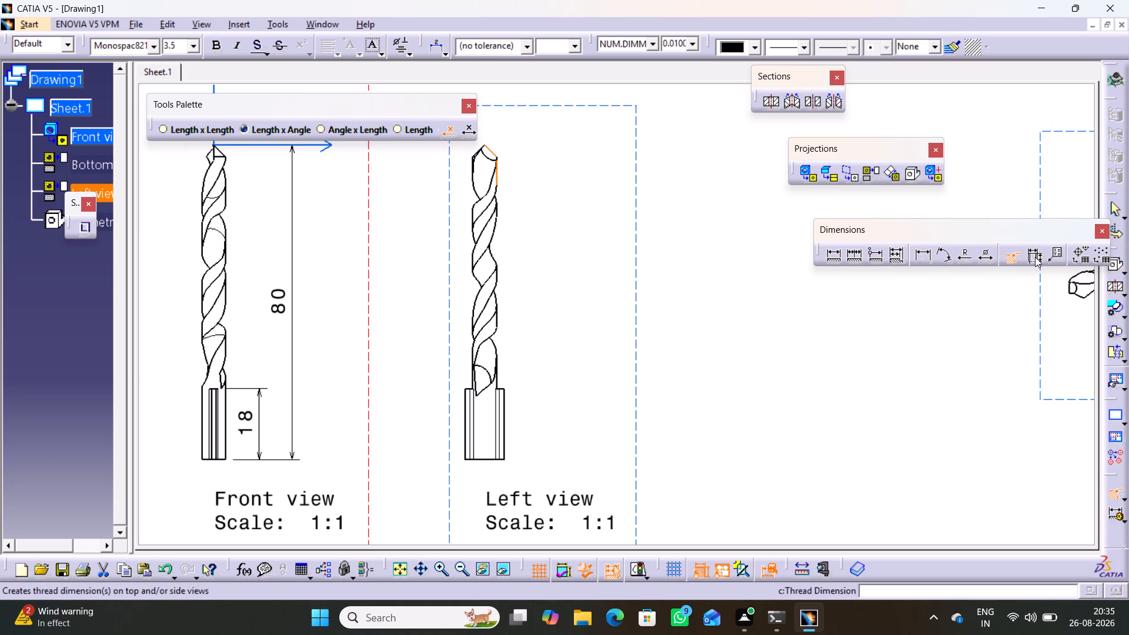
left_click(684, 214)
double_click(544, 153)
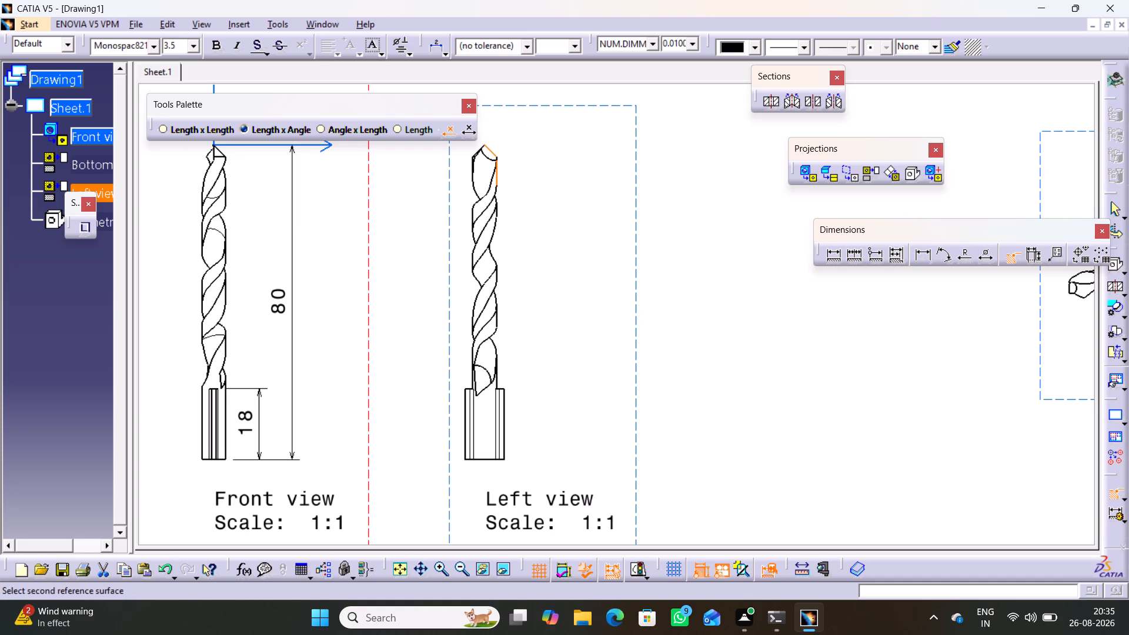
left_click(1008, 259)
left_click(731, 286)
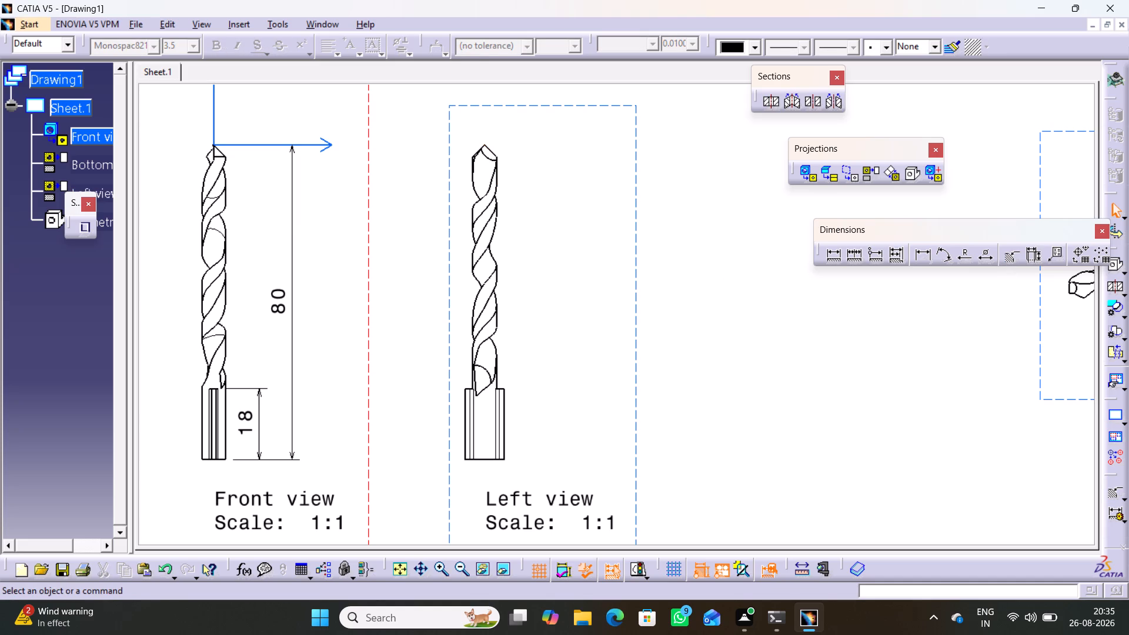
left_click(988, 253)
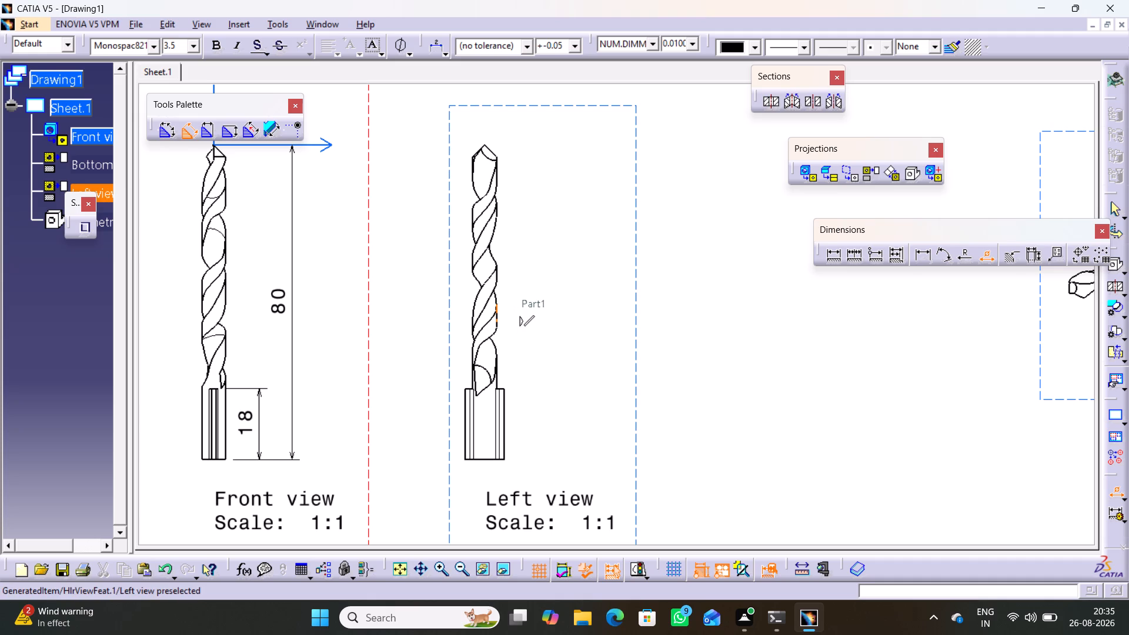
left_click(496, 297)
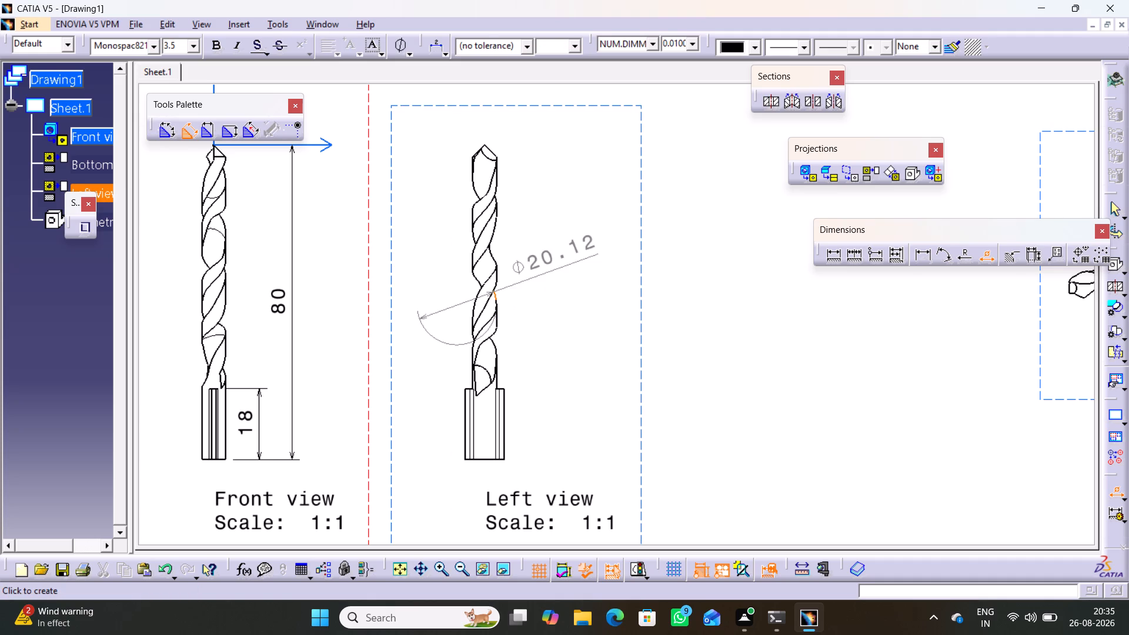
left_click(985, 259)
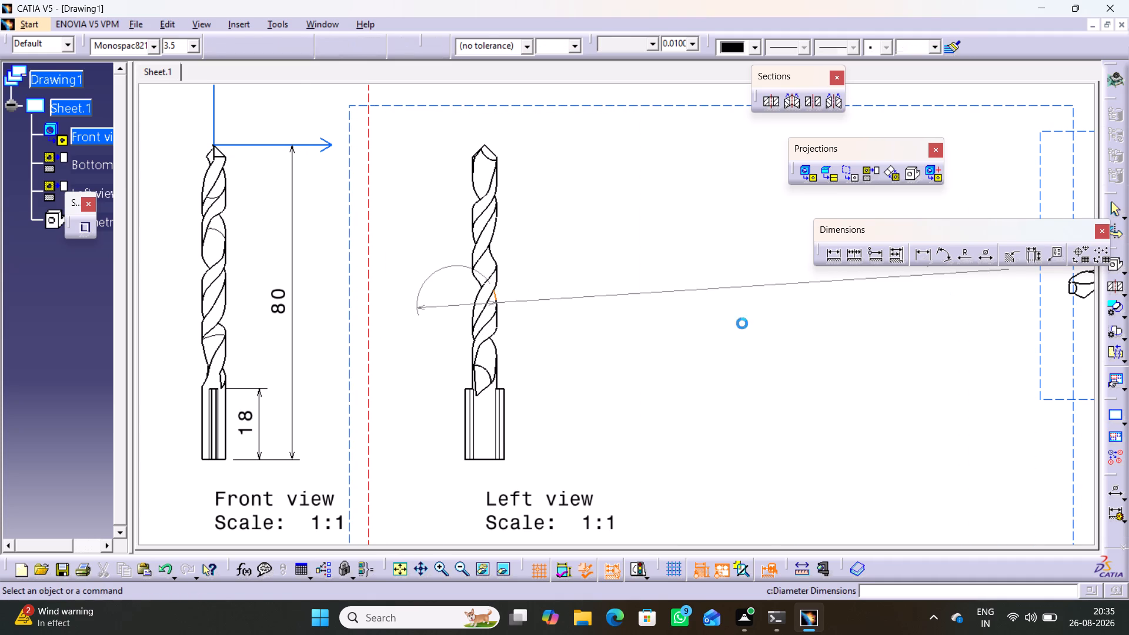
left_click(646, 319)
Add a diameter dimension to the fluted drill body in the left view, placed just below the shank.
left_click(985, 258)
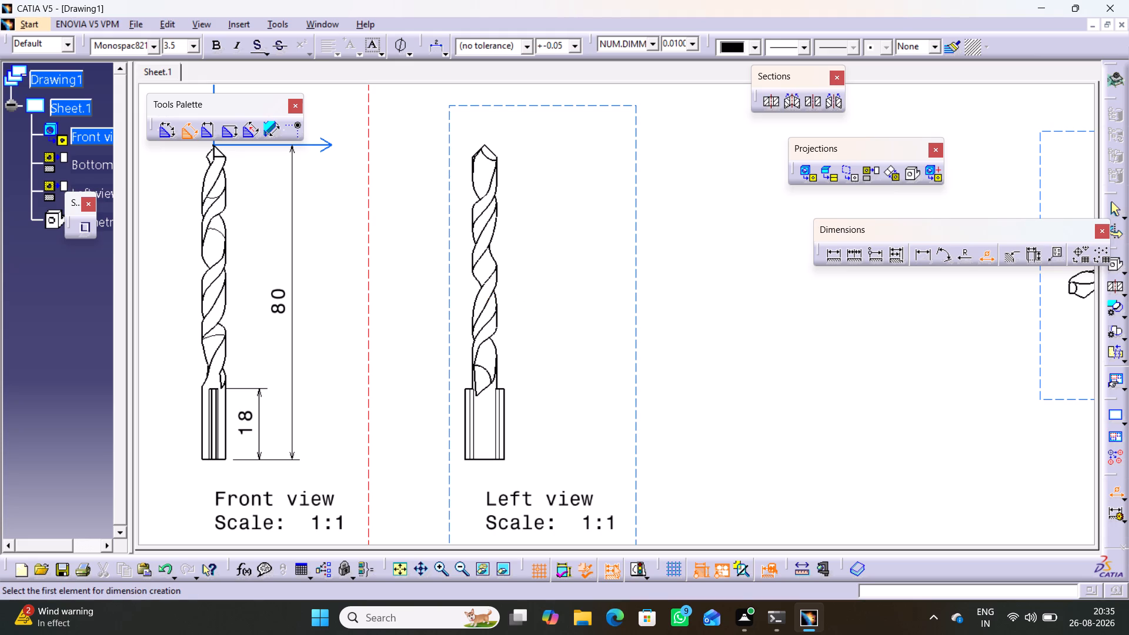
left_click(499, 316)
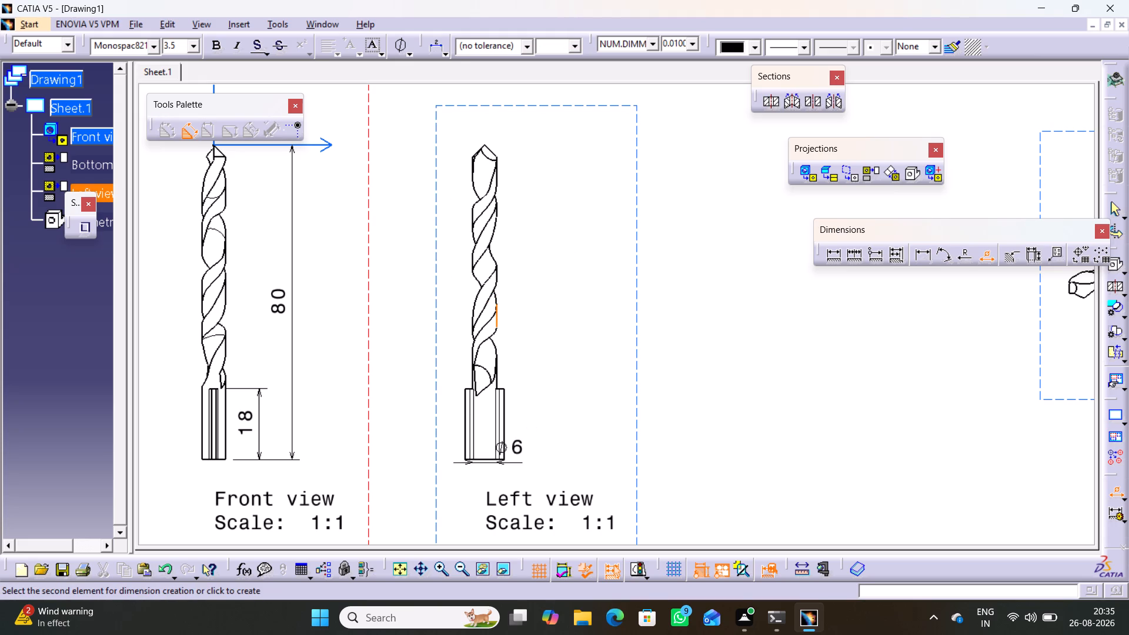
left_click(533, 479)
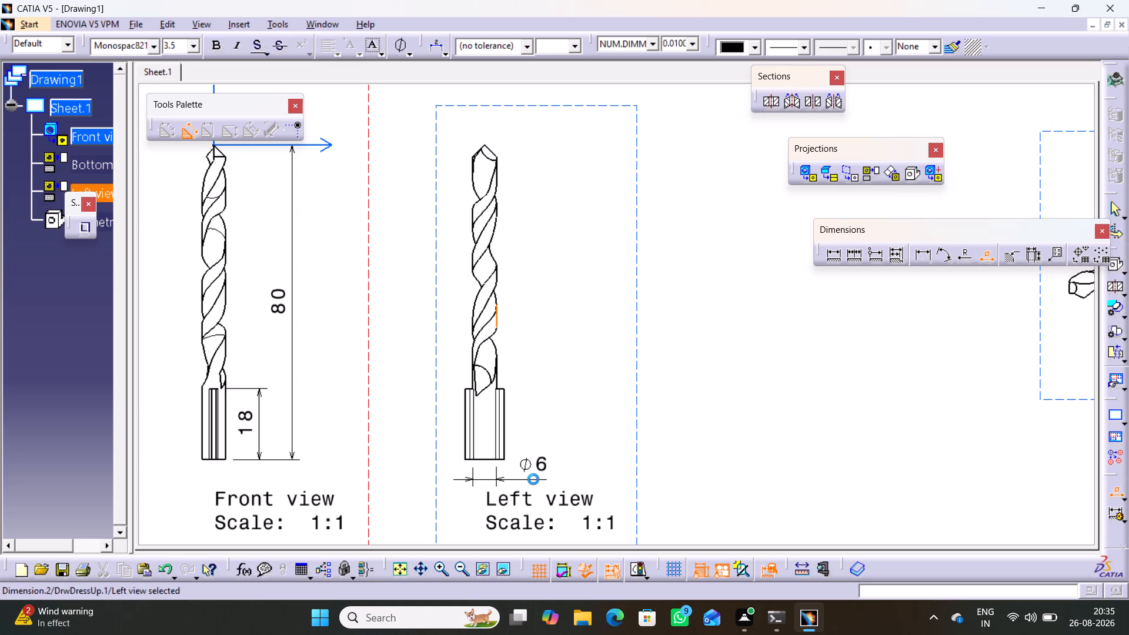
left_click(740, 371)
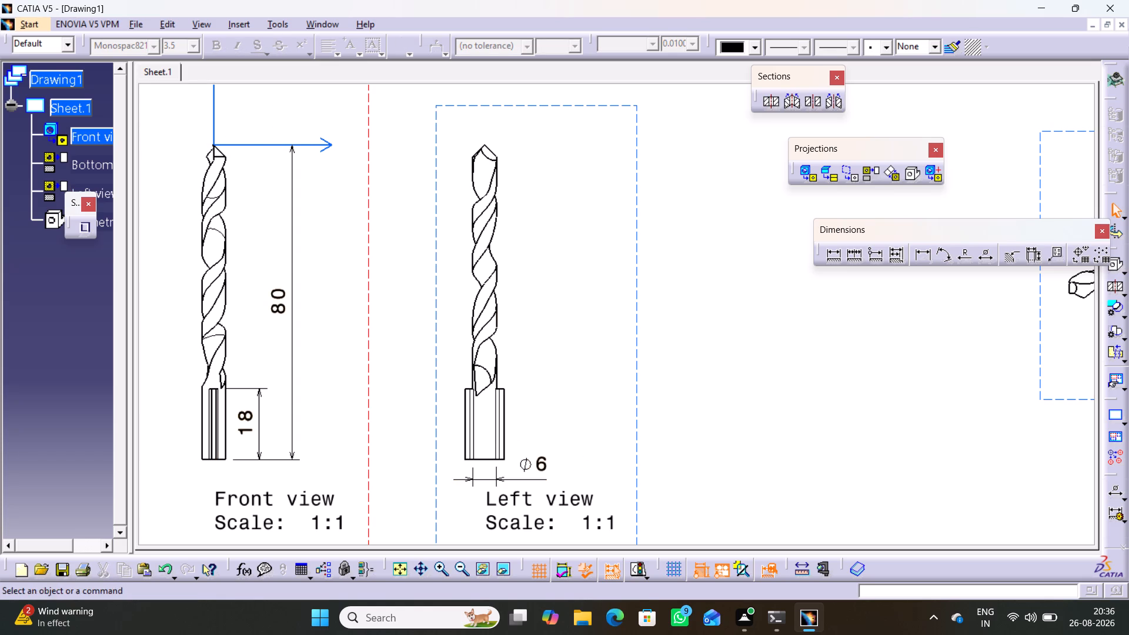
Add a diameter dimension across the shank's two outer side edges in the front view, placed below the shank.
left_click(226, 439)
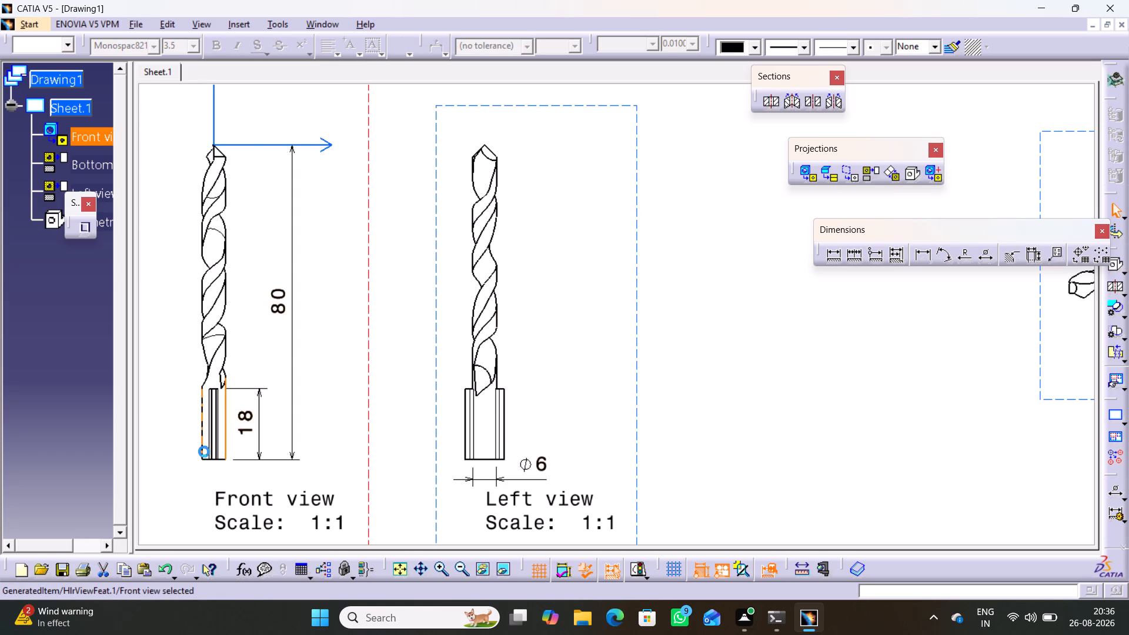
left_click(202, 444)
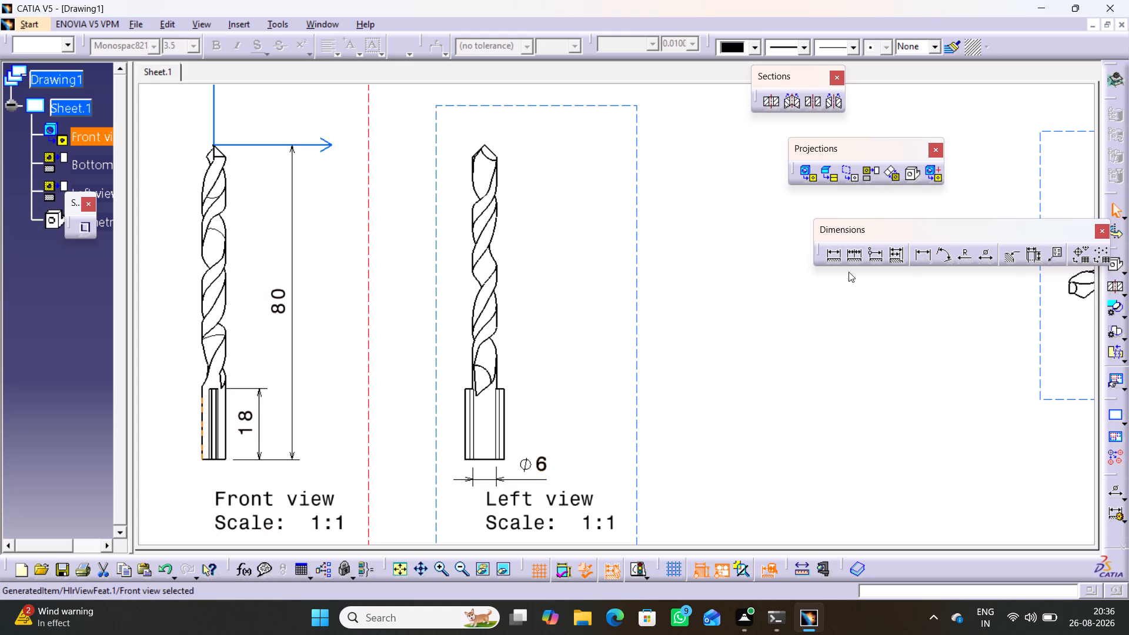
left_click(981, 257)
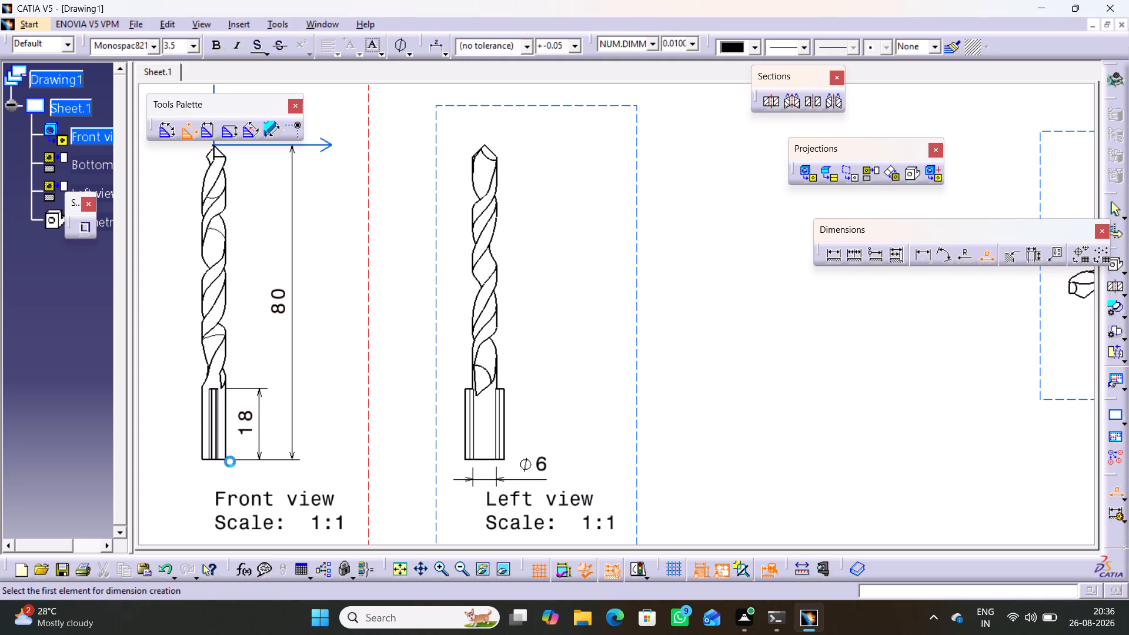
left_click(227, 442)
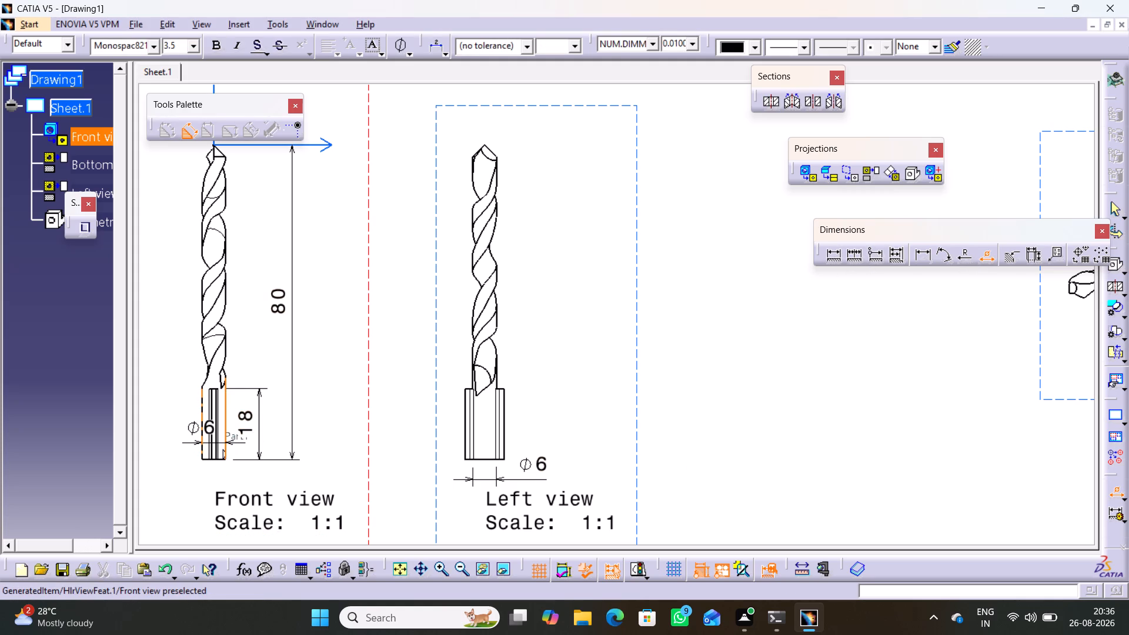
left_click(202, 440)
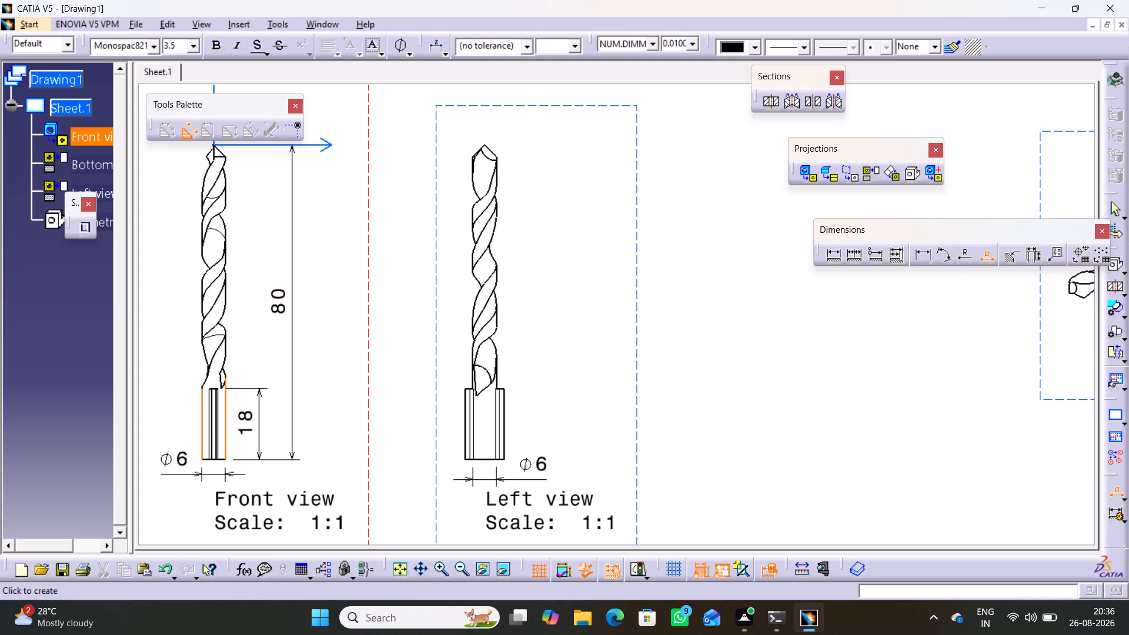
left_click(165, 479)
left_click(677, 421)
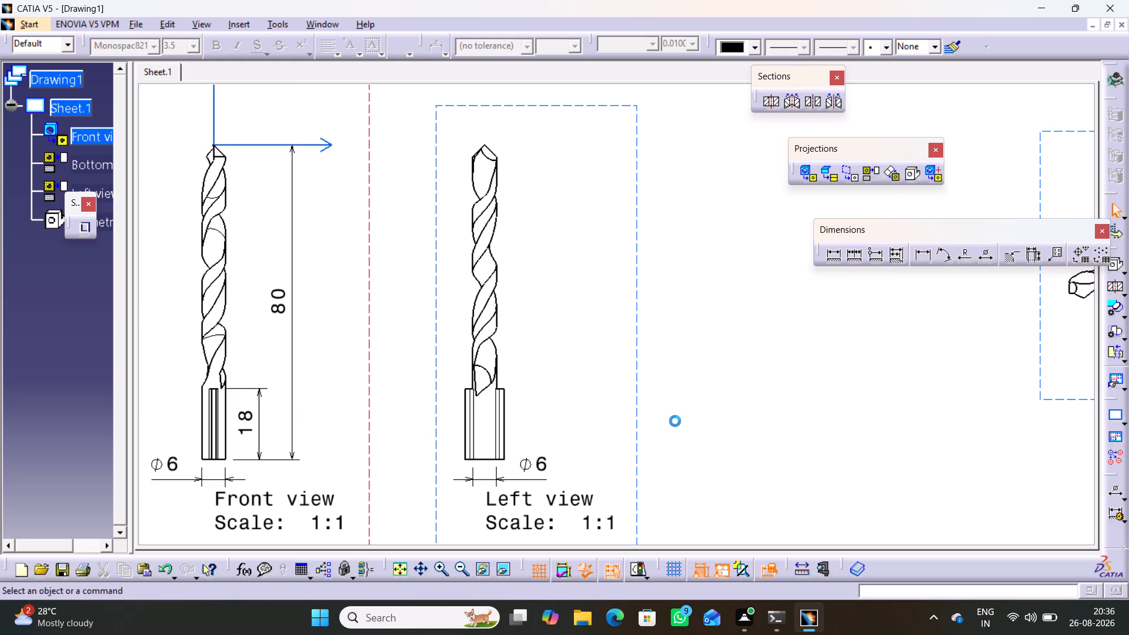
Open the isometric view's properties and set its scale to 2:1.
middle_click_drag(684, 384, 716, 470)
right_click(684, 384)
middle_click_drag(714, 447, 657, 407)
right_click(657, 407)
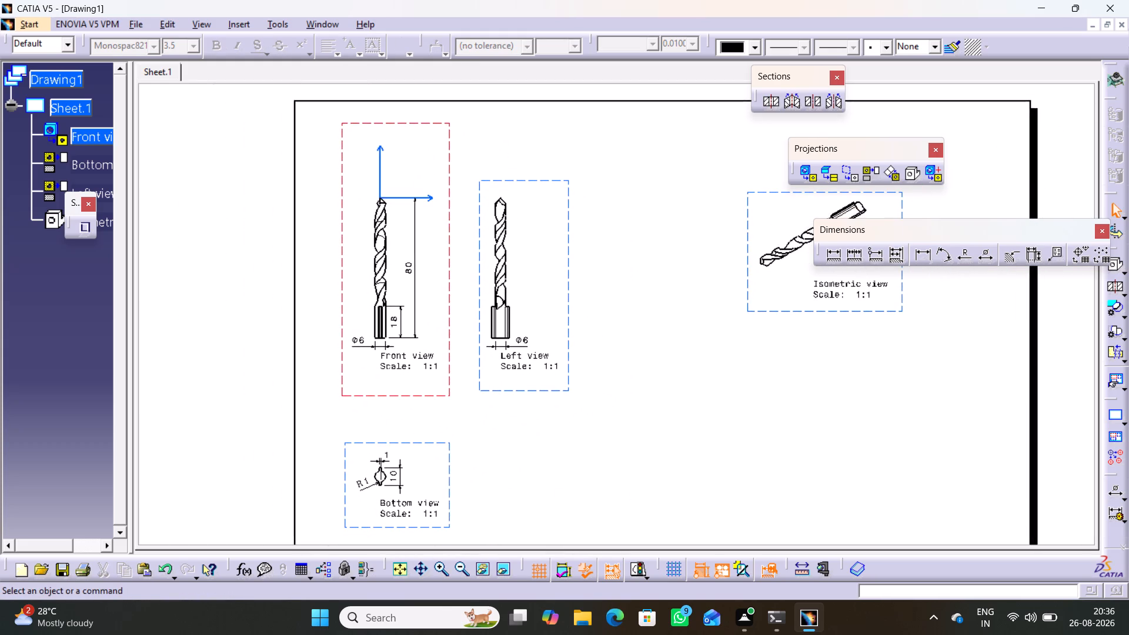
middle_click_drag(657, 407, 663, 417)
middle_click_drag(678, 415, 607, 382)
right_click(612, 415)
middle_click_drag(677, 420, 648, 423)
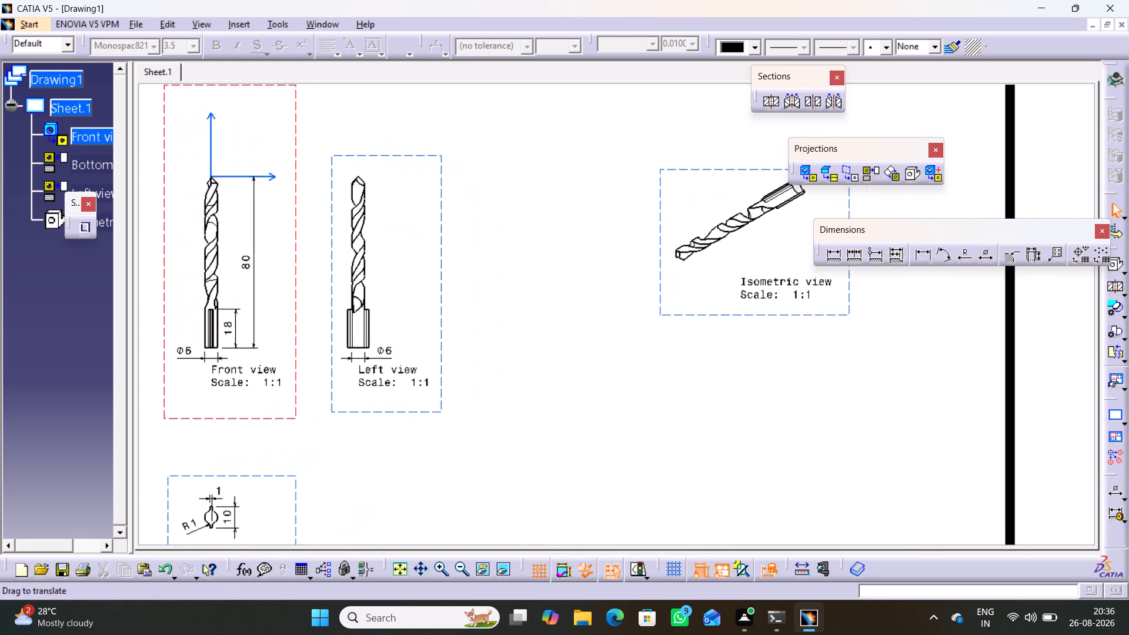
middle_click_drag(648, 423, 644, 429)
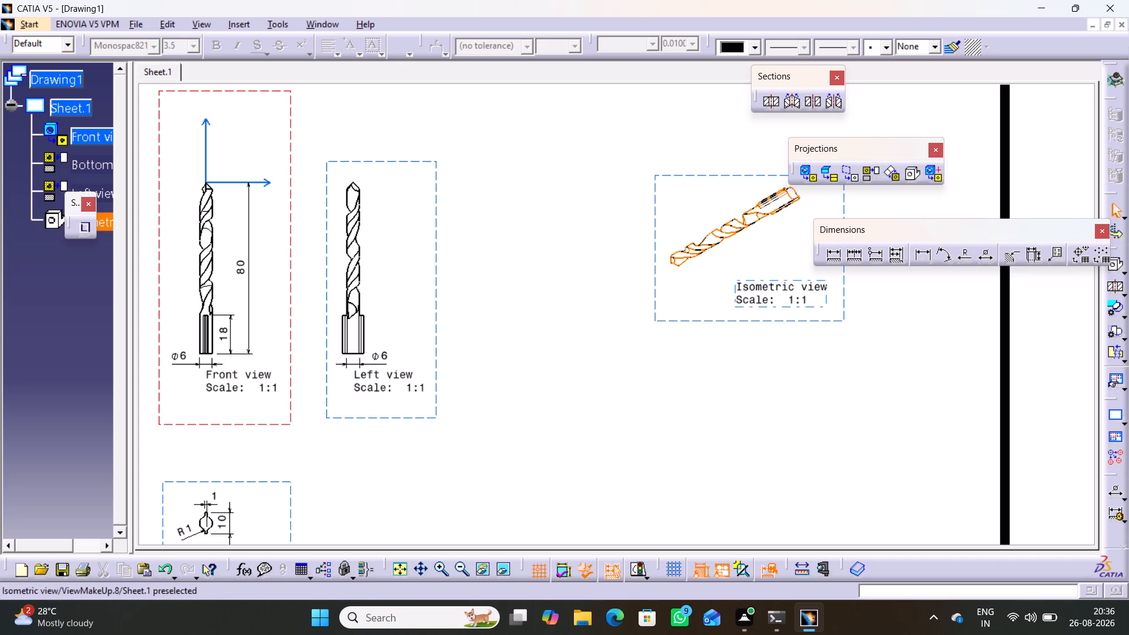
right_click(750, 320)
right_click(746, 319)
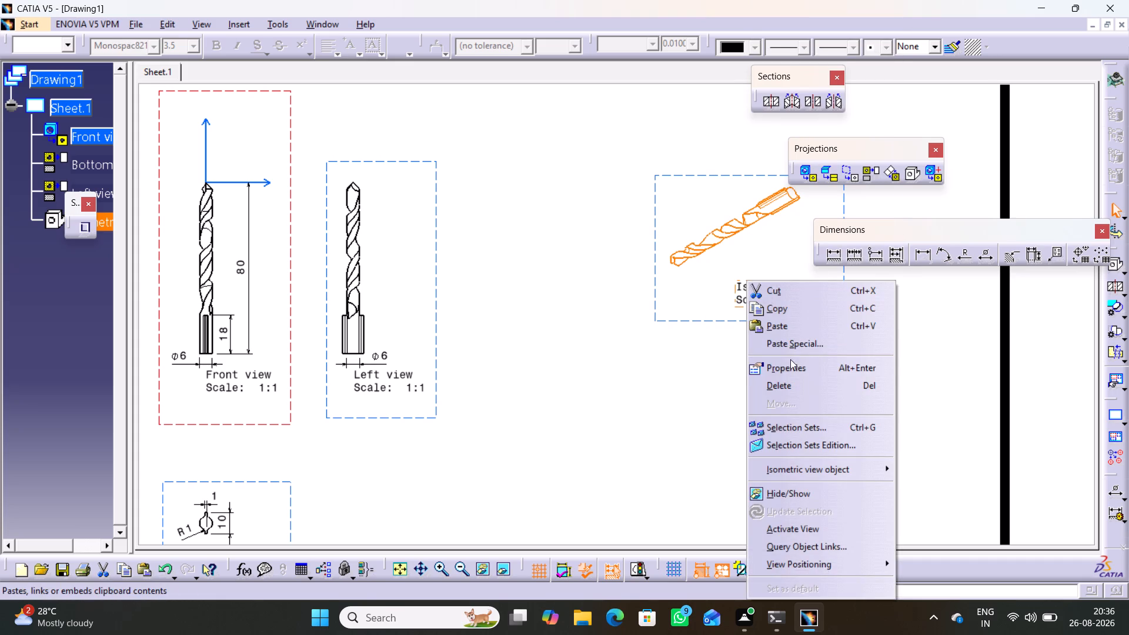
left_click(790, 366)
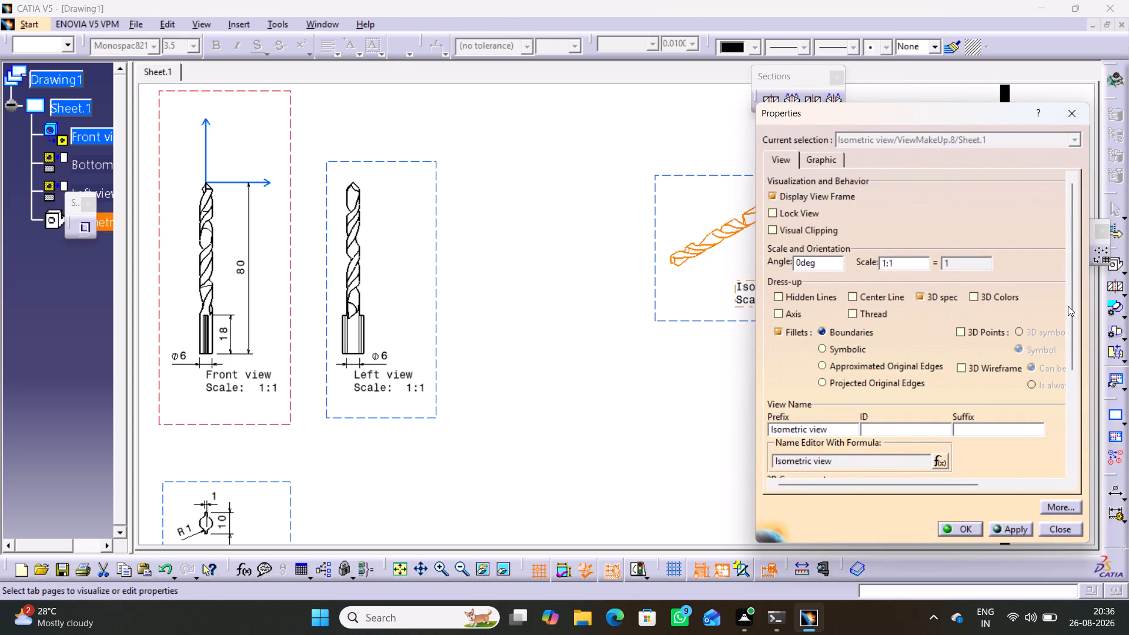
left_click_drag(1073, 279, 1073, 289)
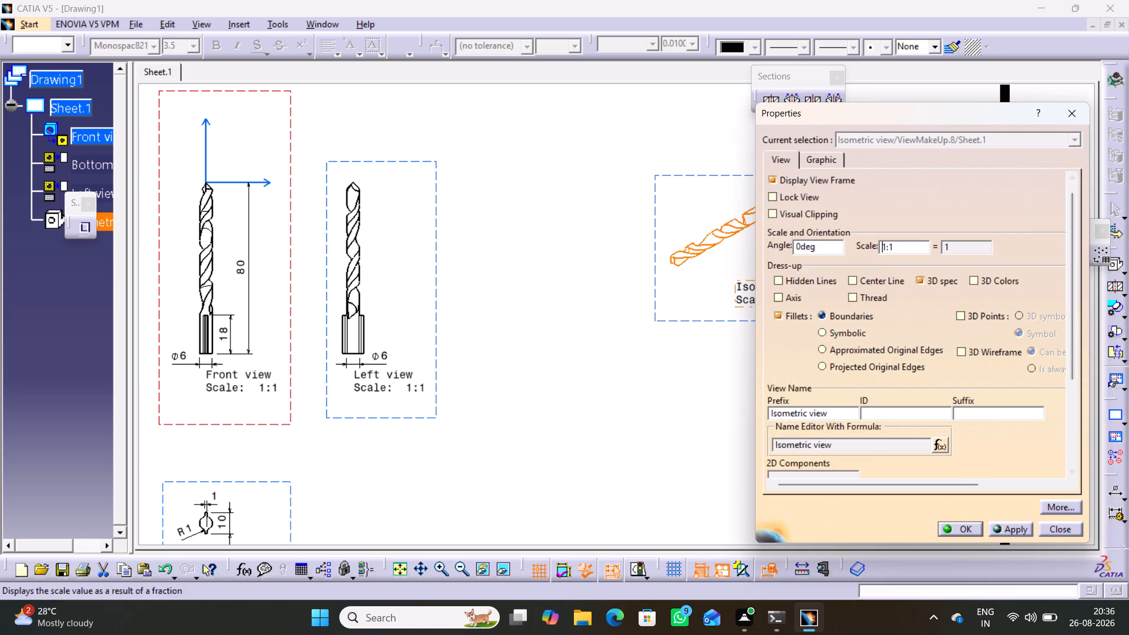
left_click_drag(904, 244, 896, 245)
left_click_drag(904, 247, 891, 247)
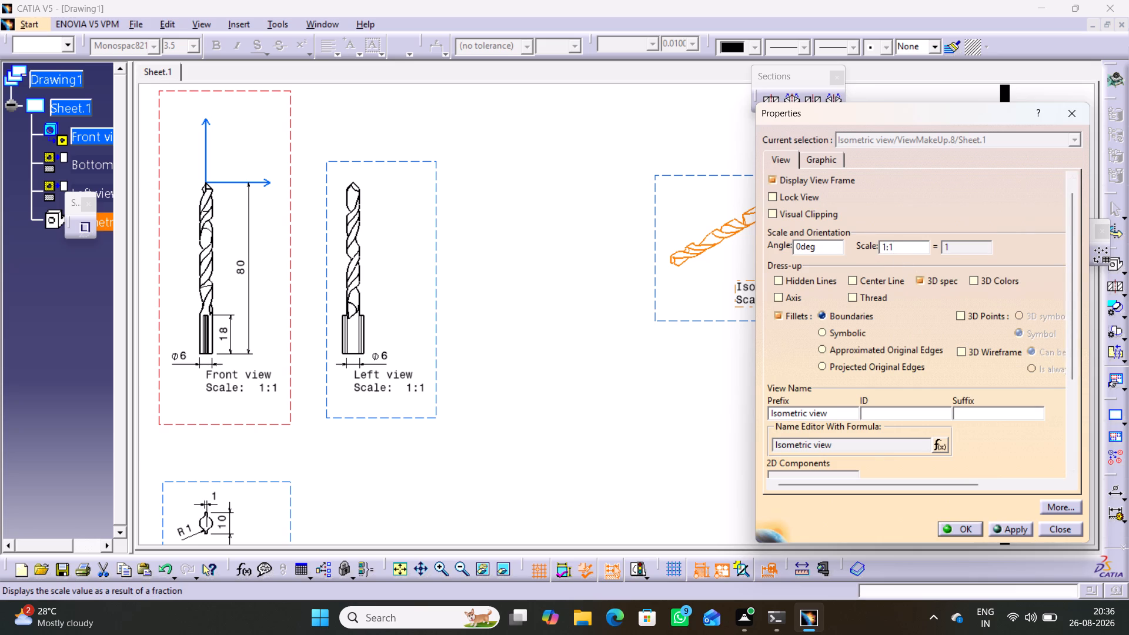
left_click(886, 245)
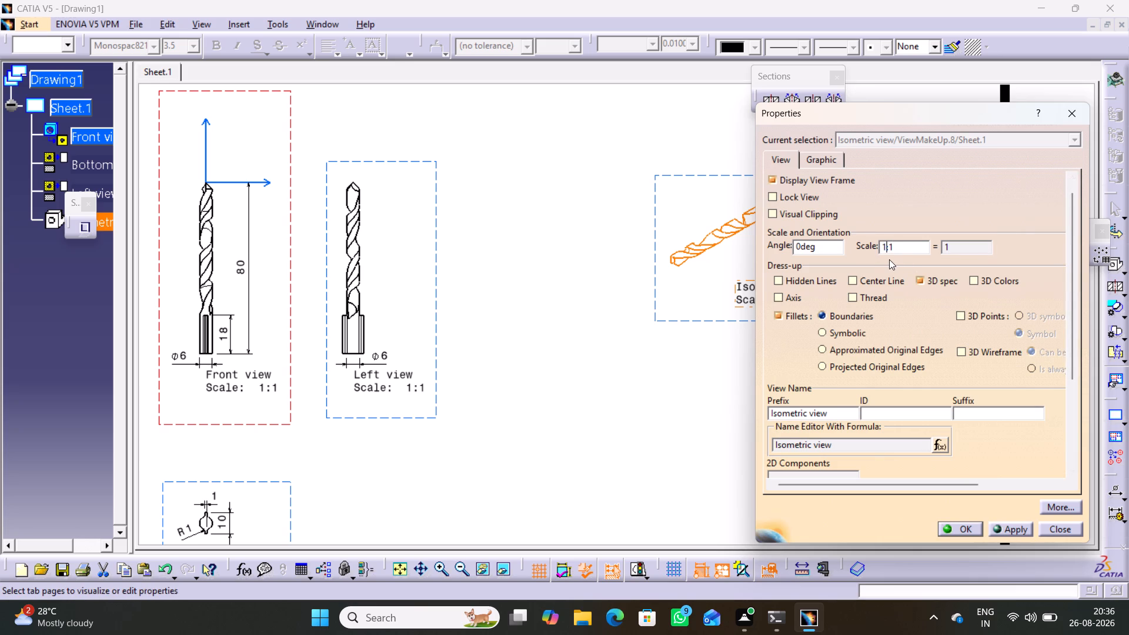
key("BackSpace")
key("2")
Set the isometric view's generation mode to Raster with the Shading option and apply it to the view.
left_click_drag(1071, 322, 1080, 457)
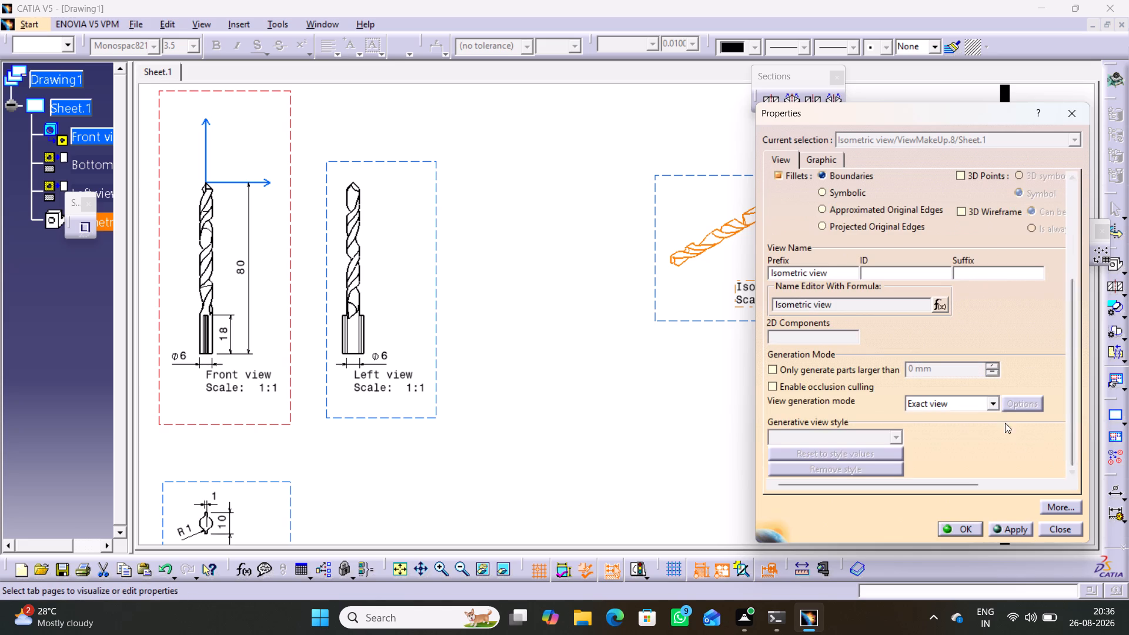
left_click(995, 401)
left_click(950, 453)
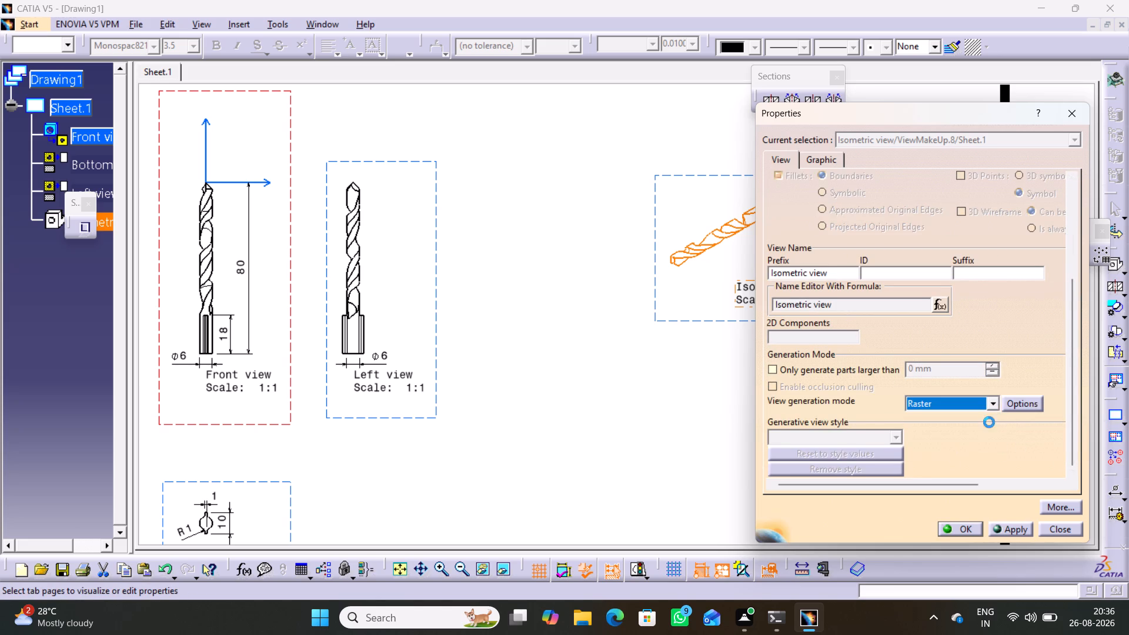
left_click(993, 398)
left_click(1022, 401)
left_click(1023, 401)
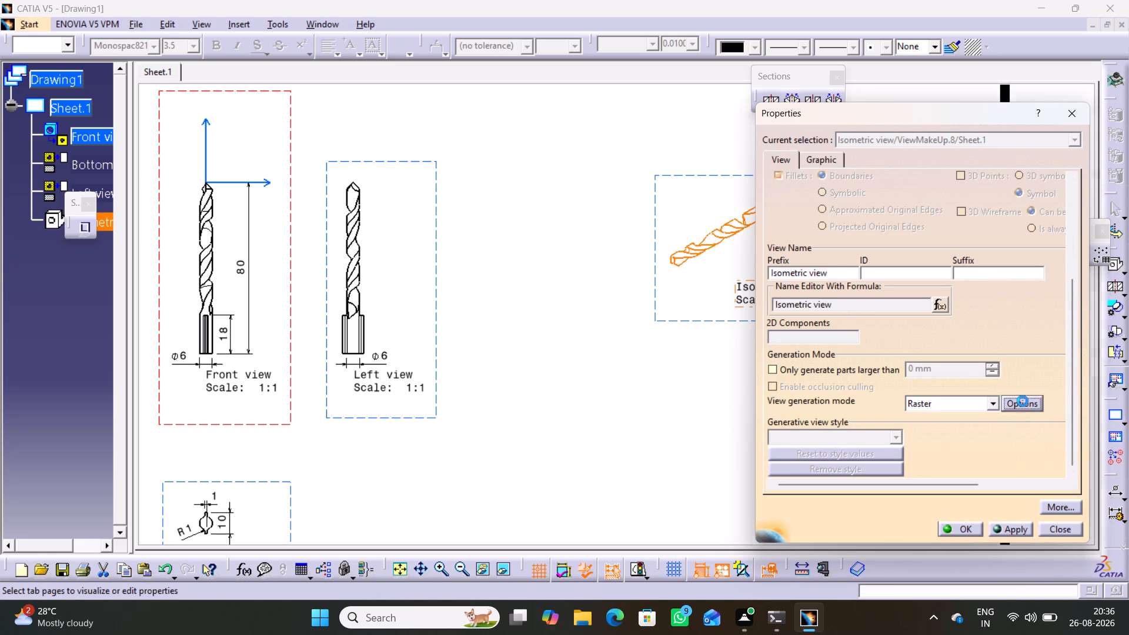
left_click(970, 444)
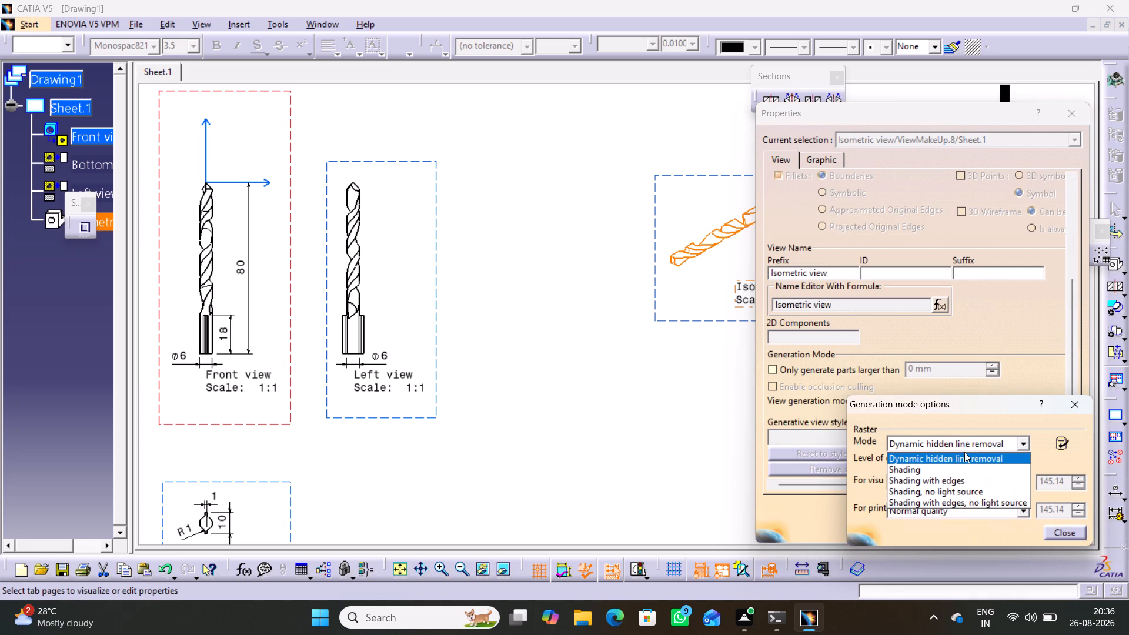
left_click(942, 467)
left_click(1052, 527)
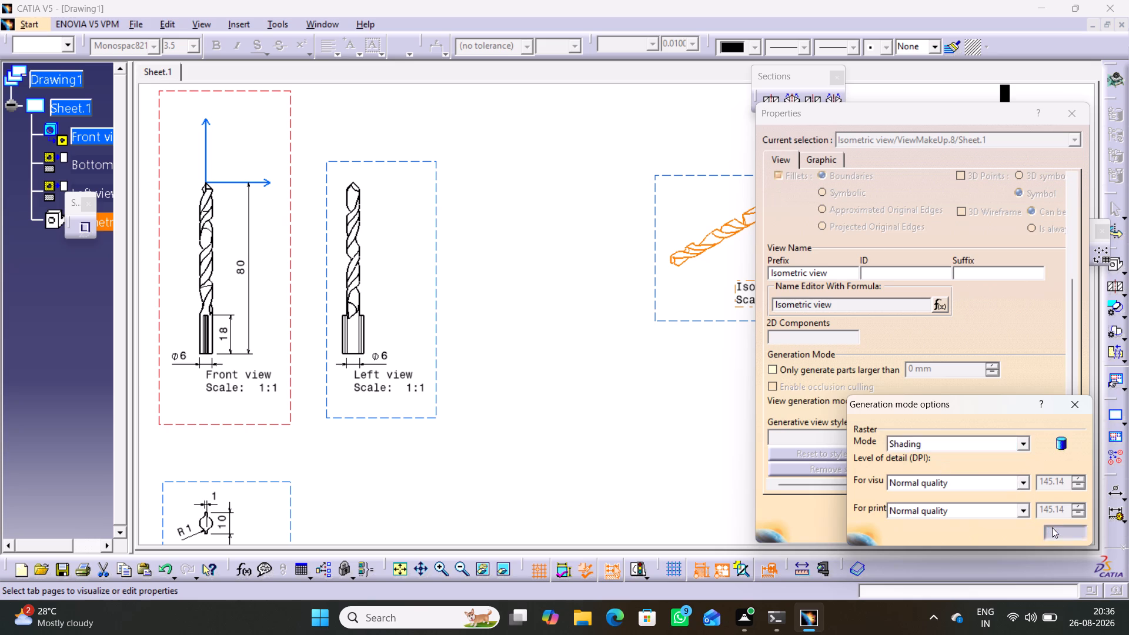
left_click(1008, 529)
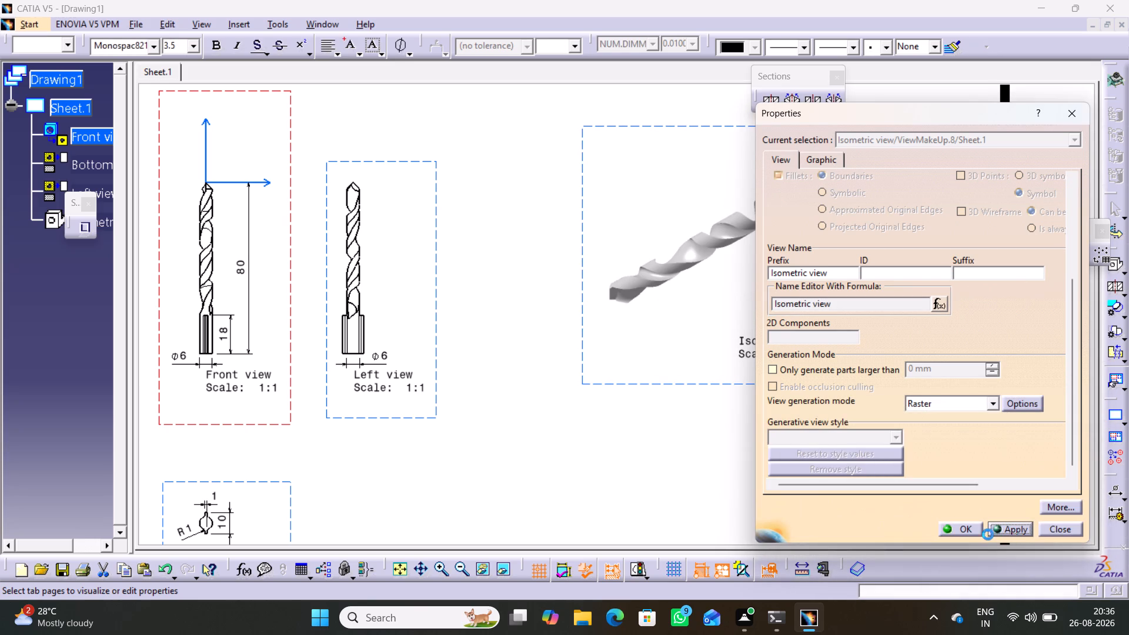
left_click(967, 532)
Save the drawing as a PDF named Drawing1 in the Catia folder.
middle_click_drag(701, 451, 711, 474)
right_click(701, 451)
middle_click_drag(712, 449, 695, 423)
right_click(683, 400)
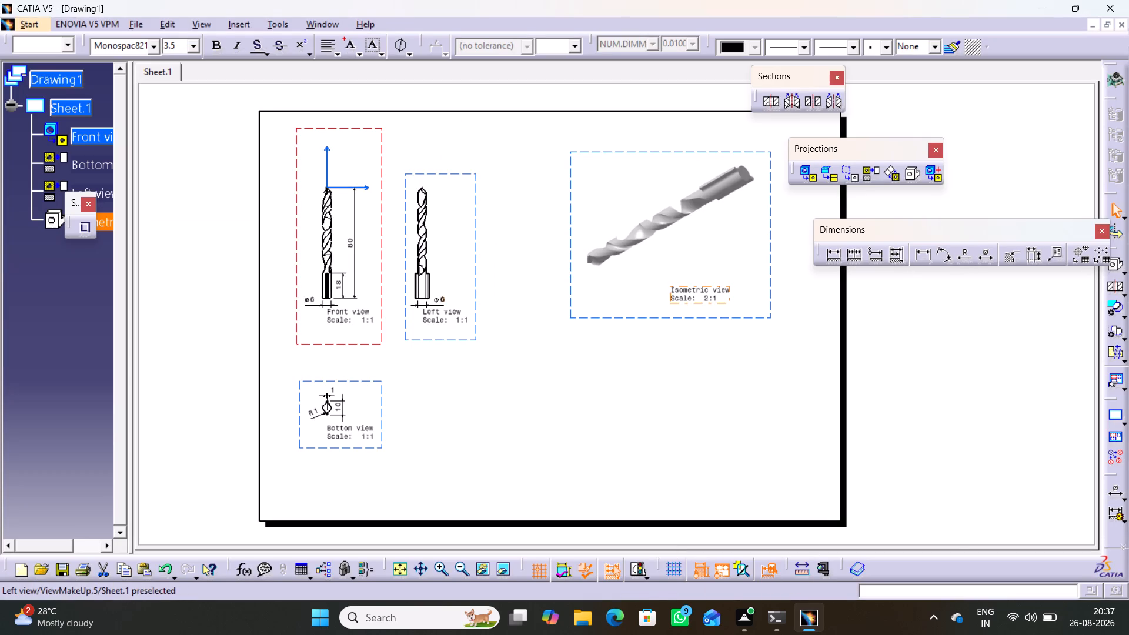
middle_click_drag(534, 361, 533, 355)
middle_click_drag(564, 368, 564, 397)
right_click(564, 368)
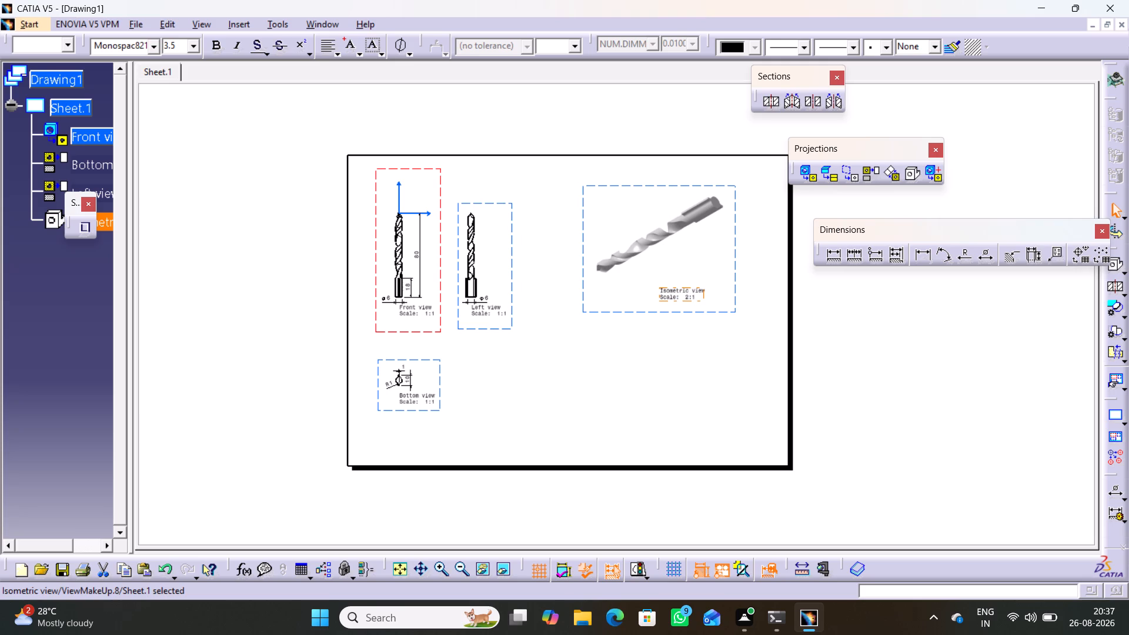
key("ctrl+s")
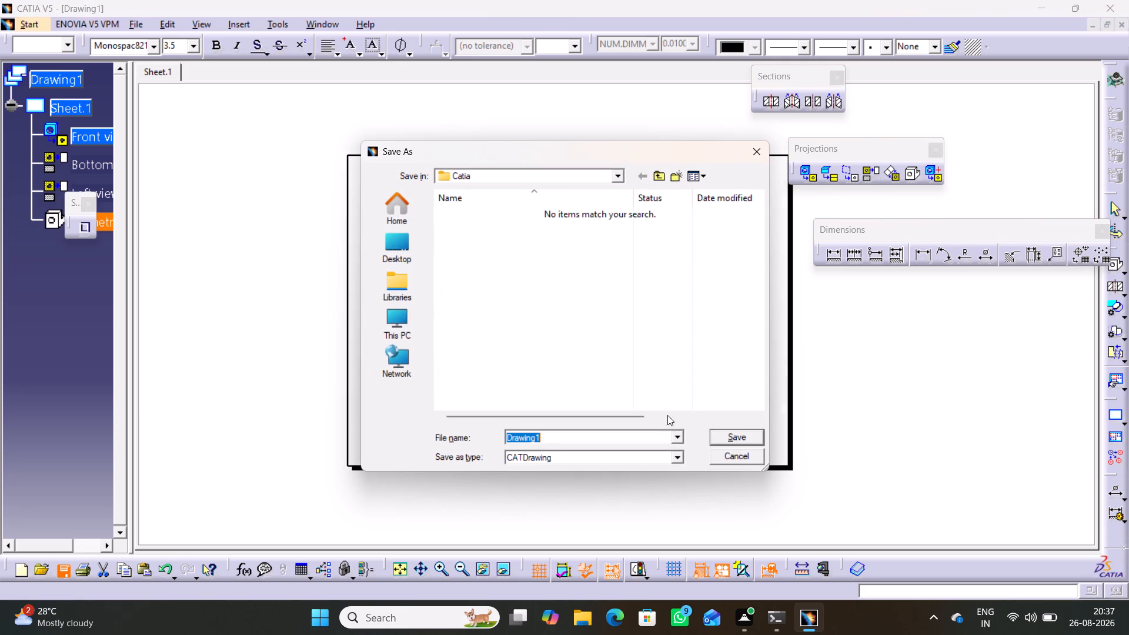
left_click(676, 456)
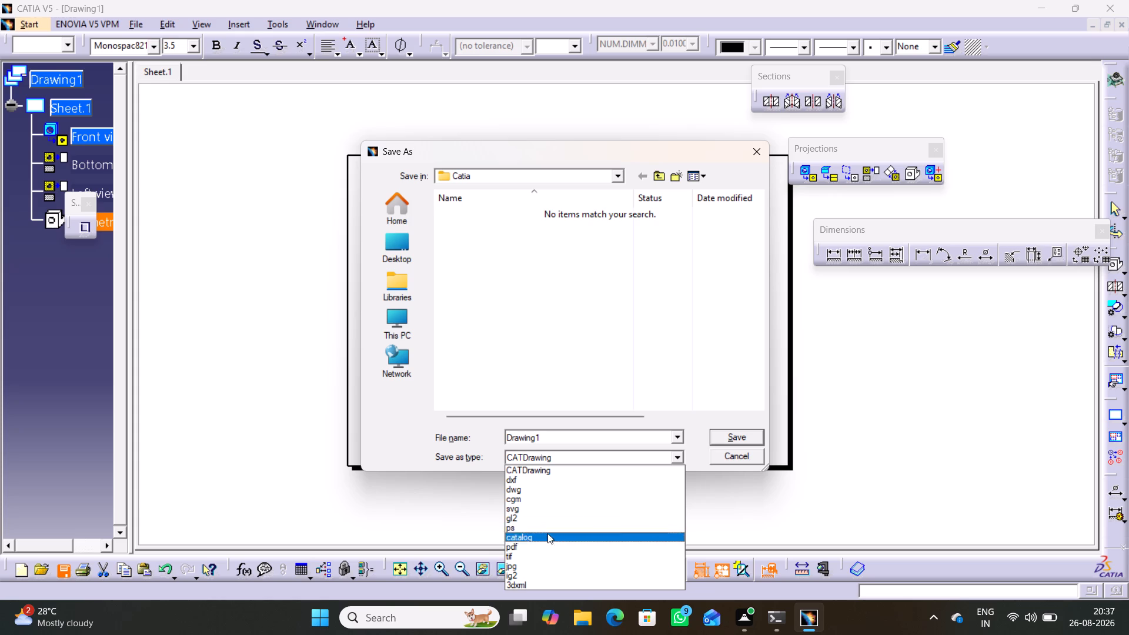
left_click(524, 545)
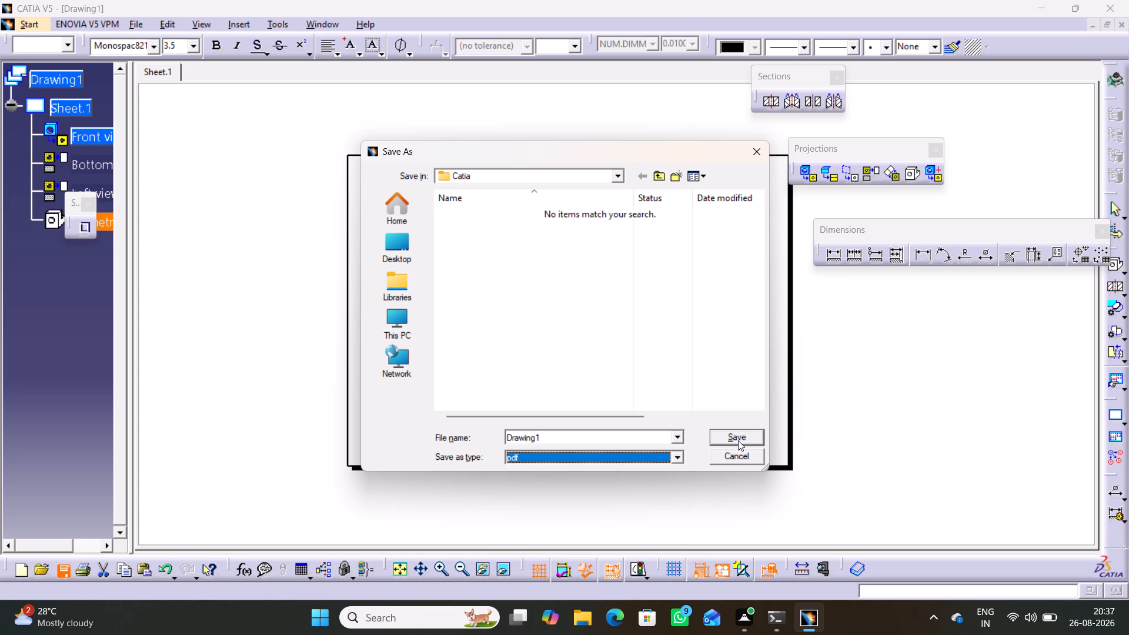
left_click(739, 439)
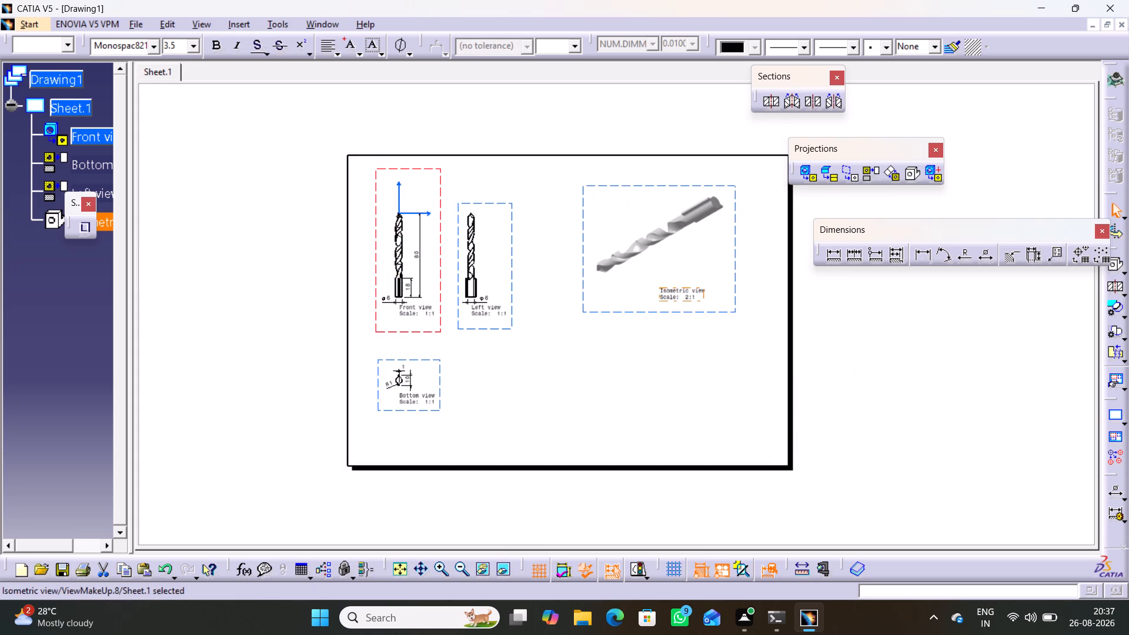